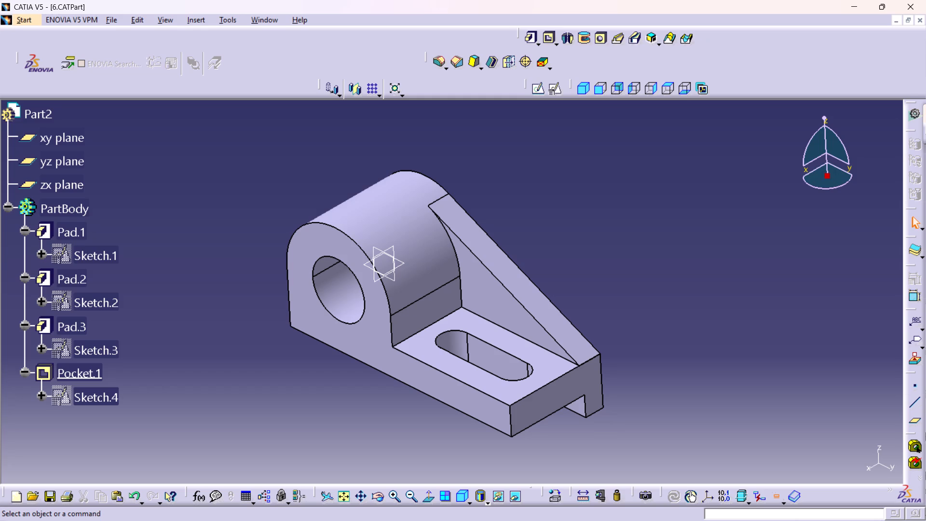
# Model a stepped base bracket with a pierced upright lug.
# Create a new part in the Part Design workbench, keeping the proposed name and default options.
pyautogui.keyDown('ctrl'); pyautogui.moveTo(604, 267); pyautogui.dragTo(607, 296, button='middle'); pyautogui.keyUp('ctrl')
pyautogui.keyDown('ctrl'); pyautogui.moveTo(600, 279); pyautogui.dragTo(585, 253, button='middle'); pyautogui.keyUp('ctrl')
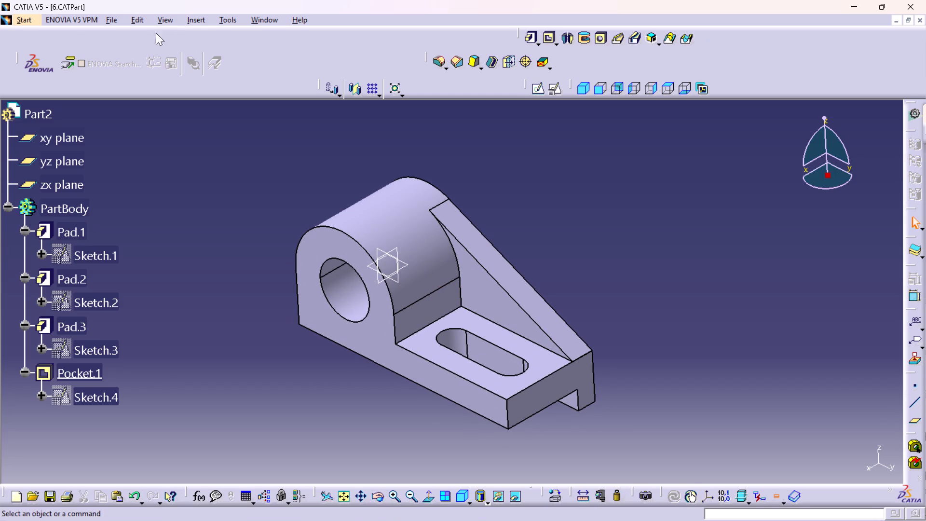
pyautogui.click(27, 20)
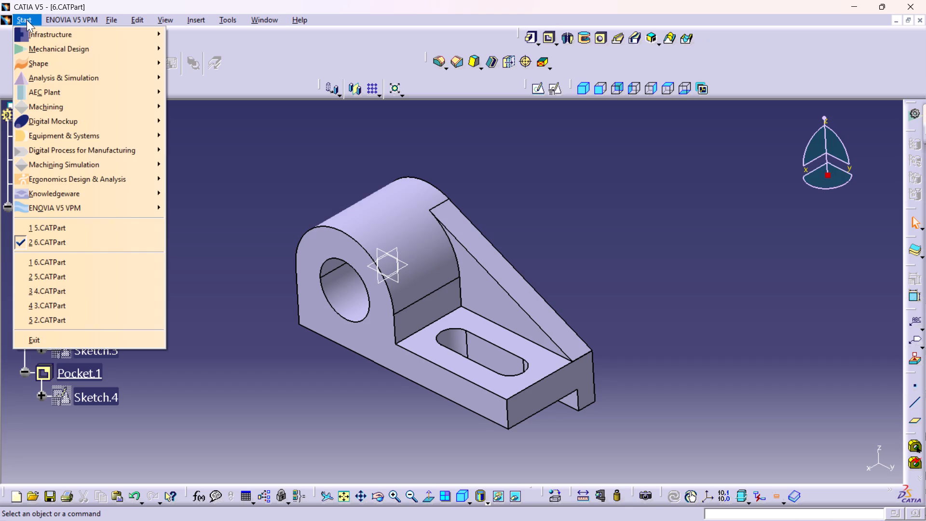
pyautogui.click(61, 48)
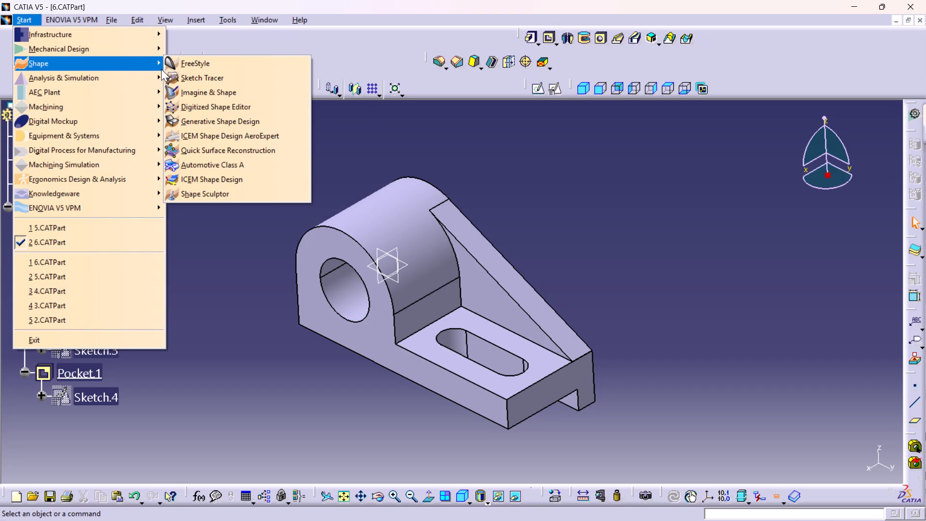
pyautogui.click(187, 53)
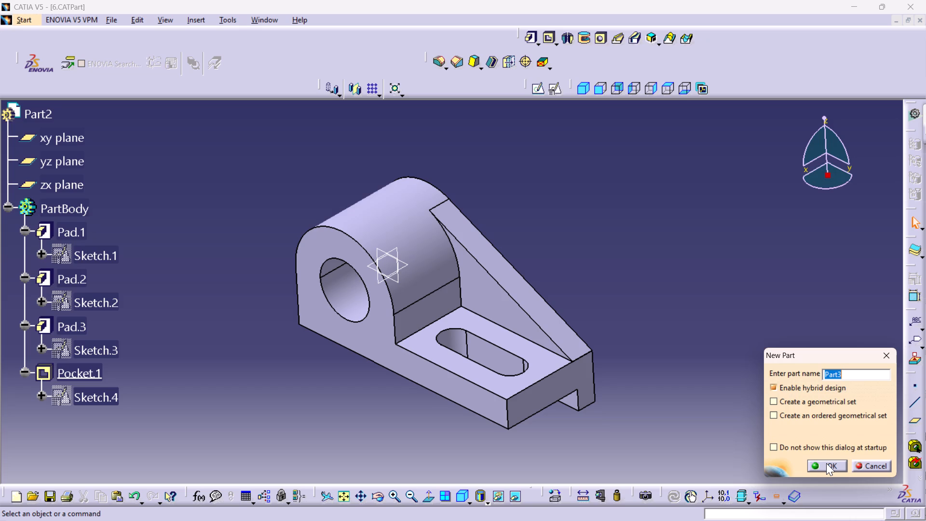
pyautogui.click(826, 463)
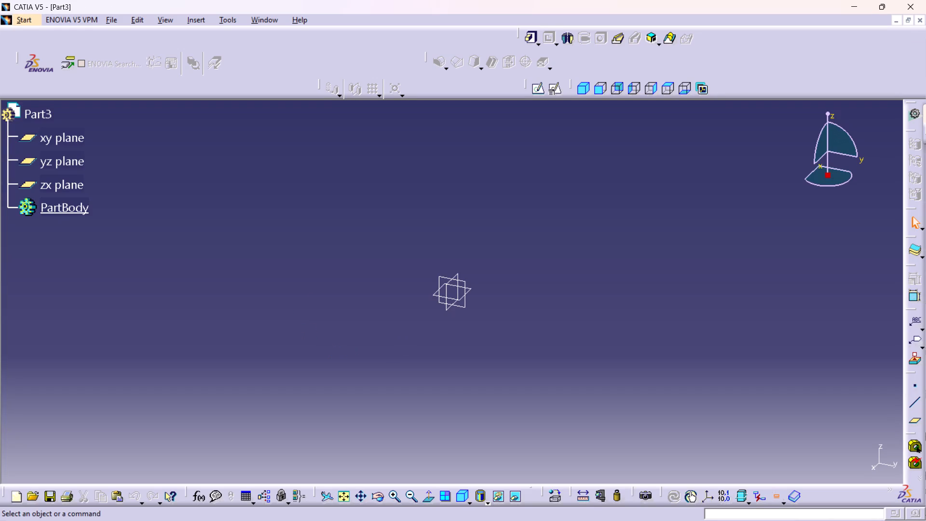
# Open a new sketch on the yz plane.
pyautogui.click(464, 307)
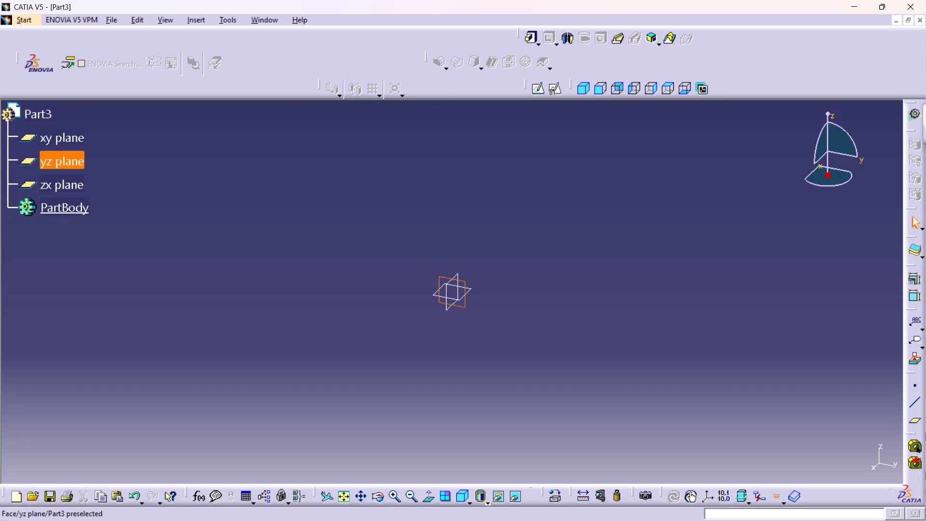
pyautogui.click(539, 92)
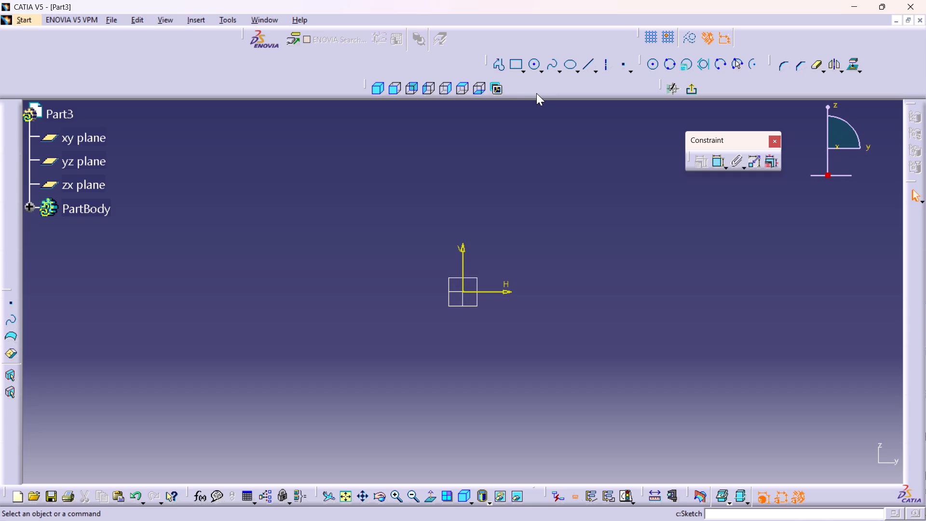
# Draw a closed T-shaped profile from the origin, about 186 mm wide and 59 mm high, with a central leg about 62 mm wide extending below.
pyautogui.doubleClick(499, 60)
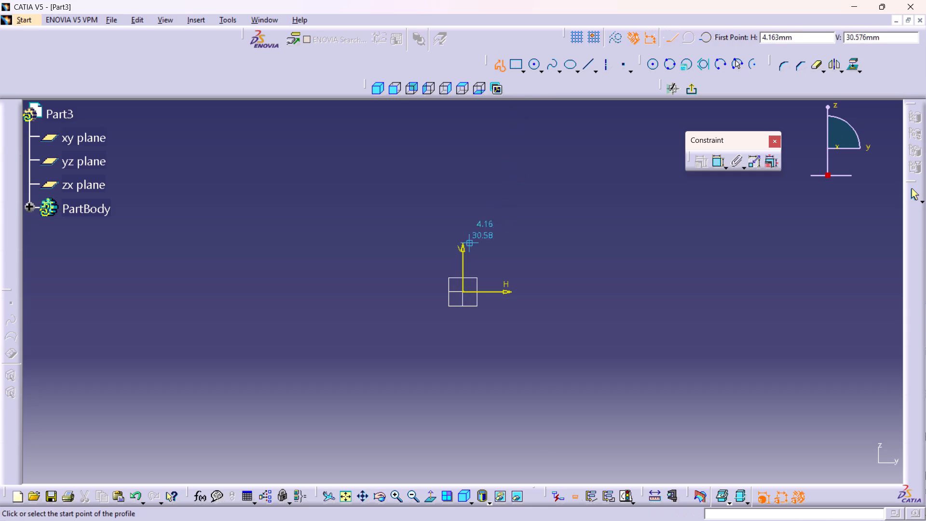
pyautogui.click(463, 290)
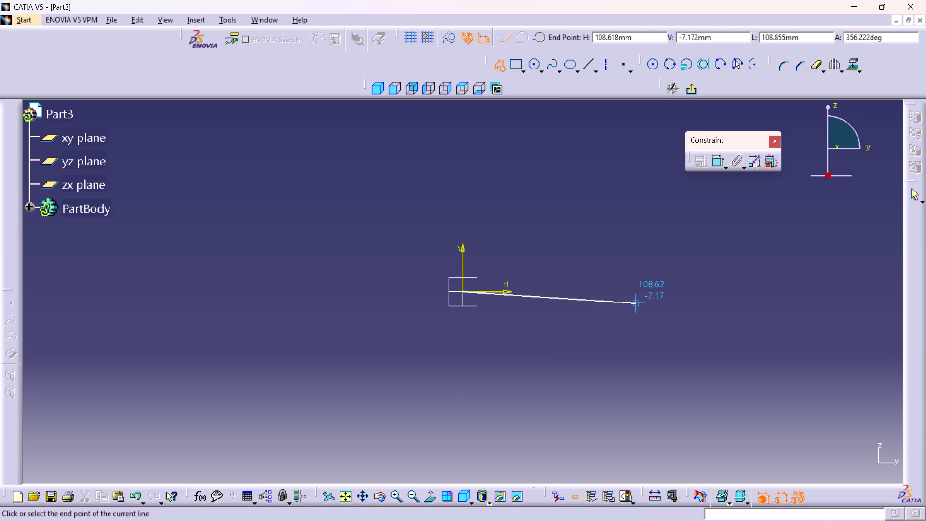
pyautogui.click(560, 292)
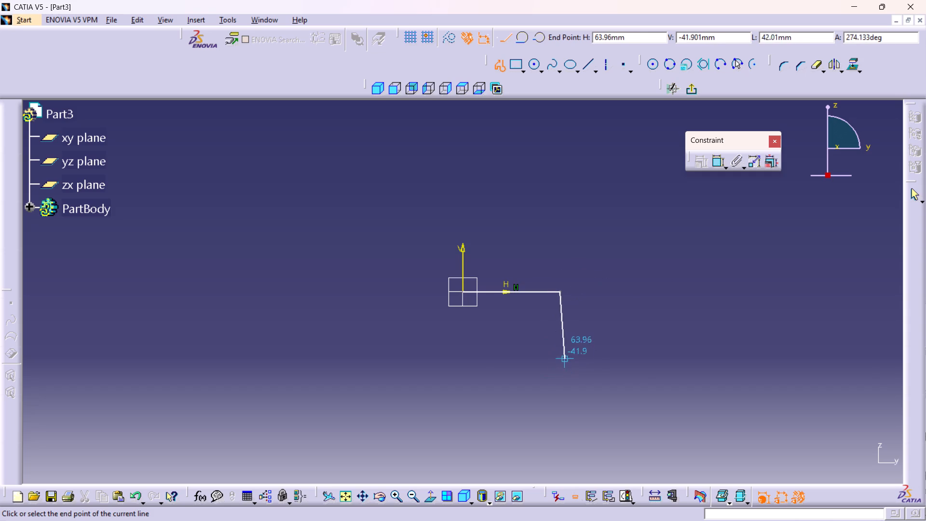
pyautogui.click(558, 351)
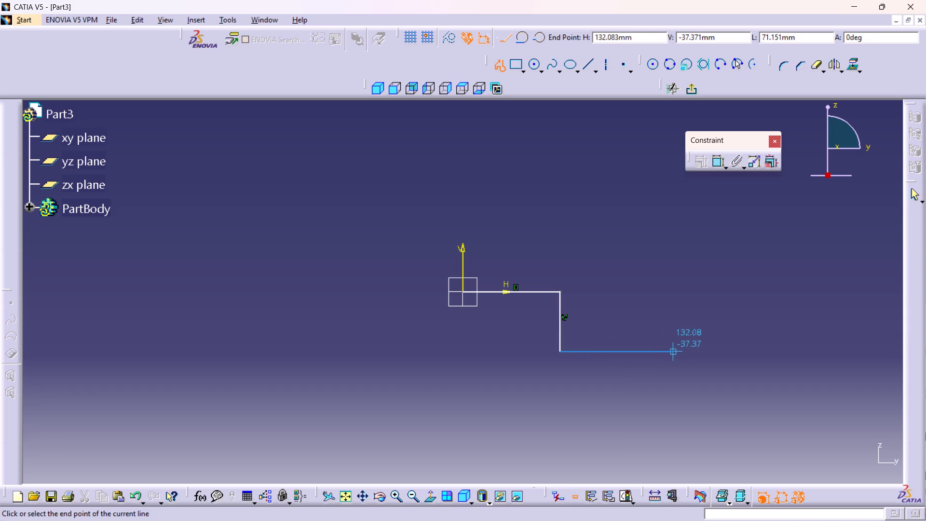
pyautogui.click(660, 351)
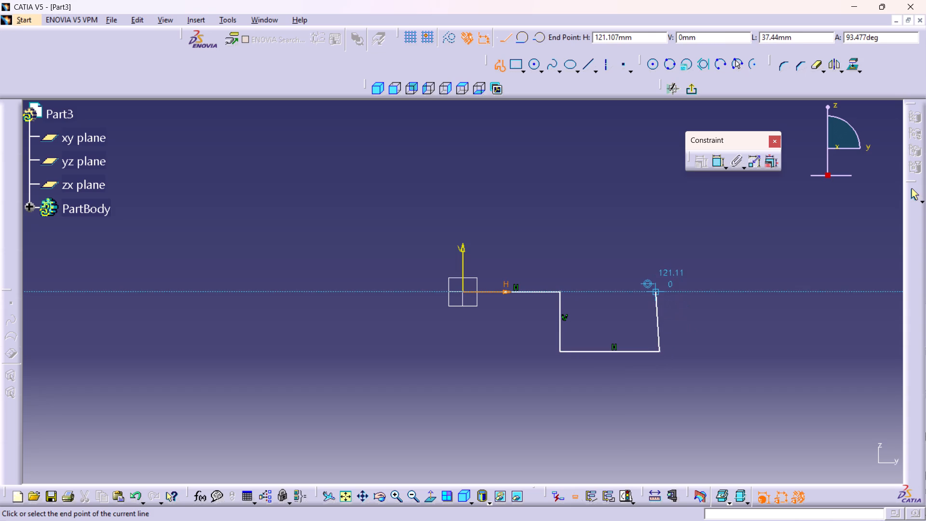
pyautogui.click(659, 288)
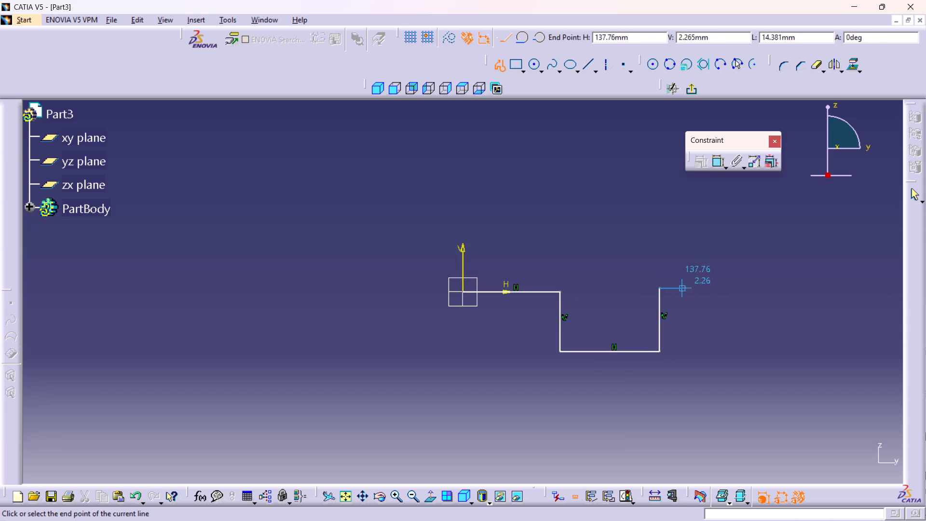
pyautogui.click(760, 287)
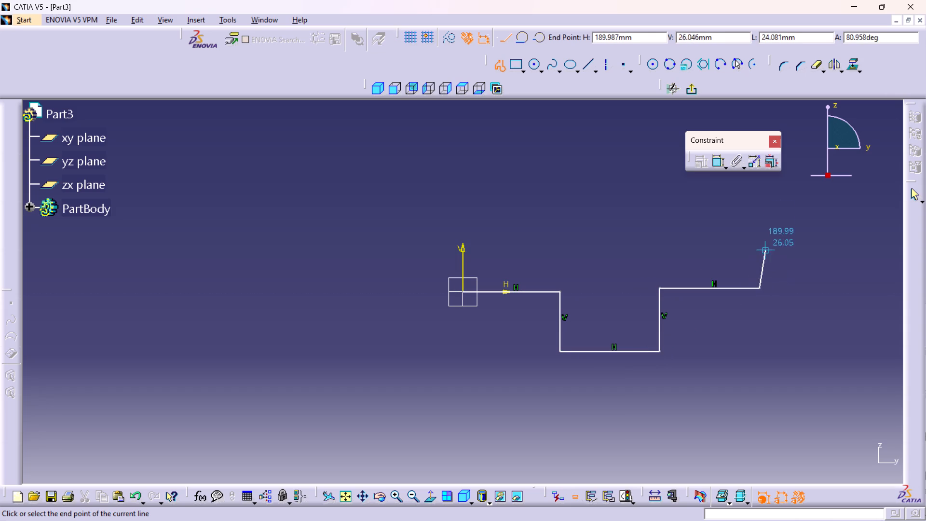
pyautogui.click(758, 197)
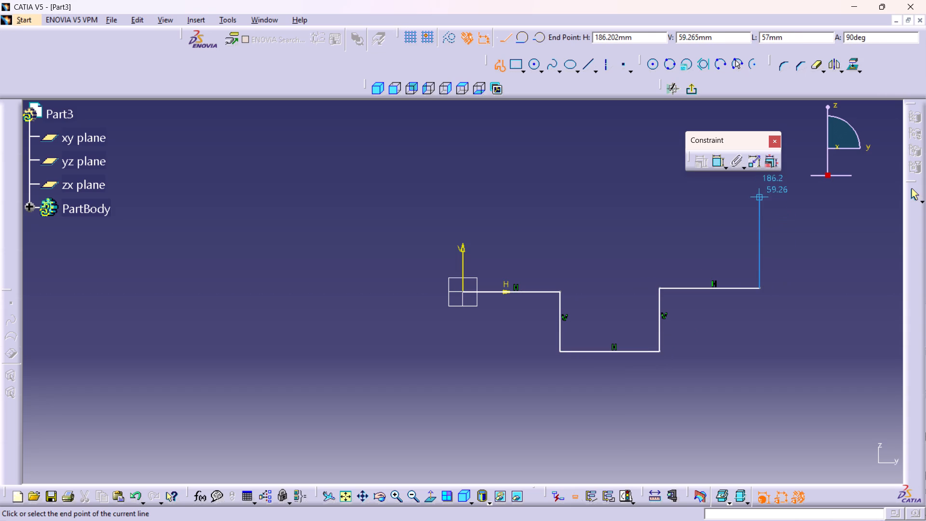
pyautogui.click(461, 197)
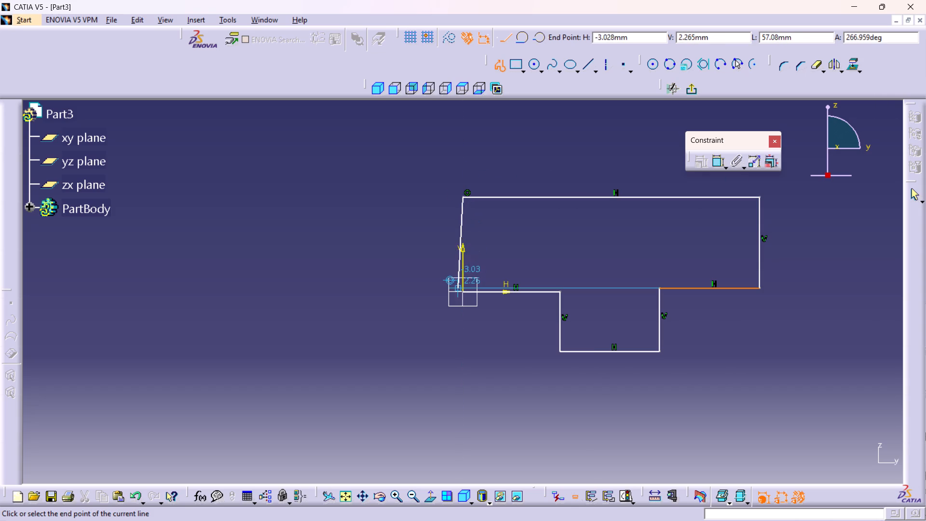
pyautogui.click(463, 293)
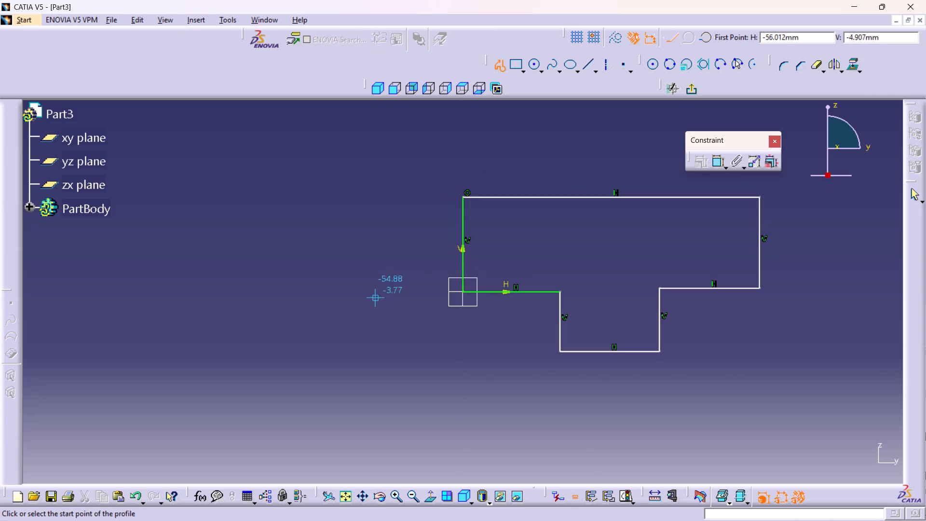
pyautogui.click(588, 251)
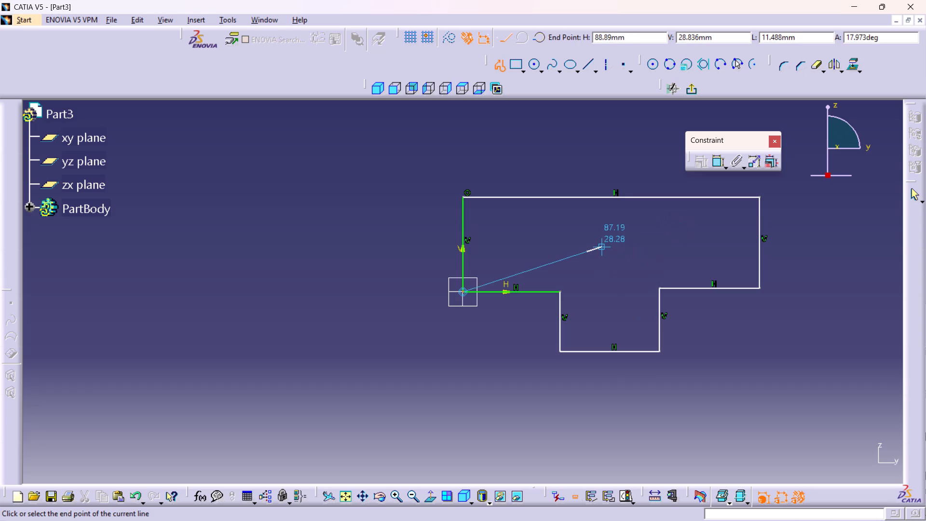
pyautogui.hotkey('ctrl', 'z')
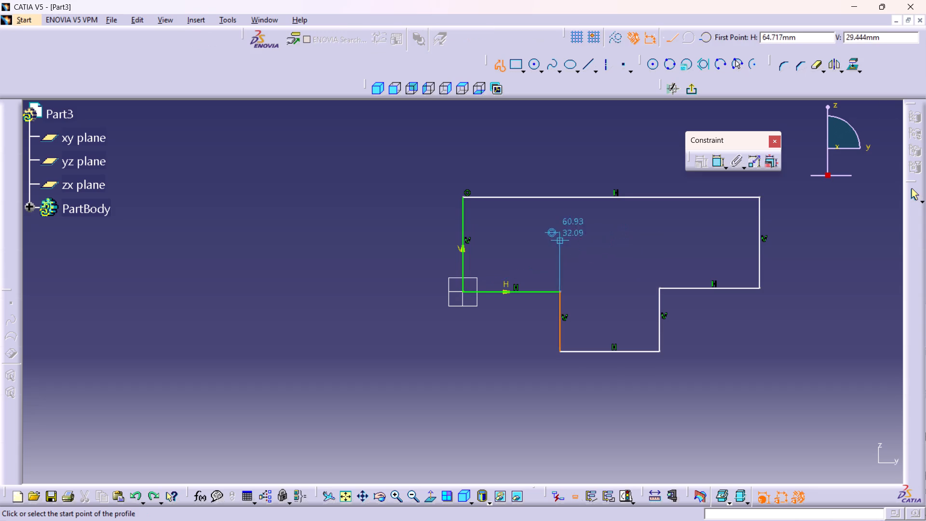
pyautogui.moveTo(565, 245); pyautogui.dragTo(479, 260, button='middle')
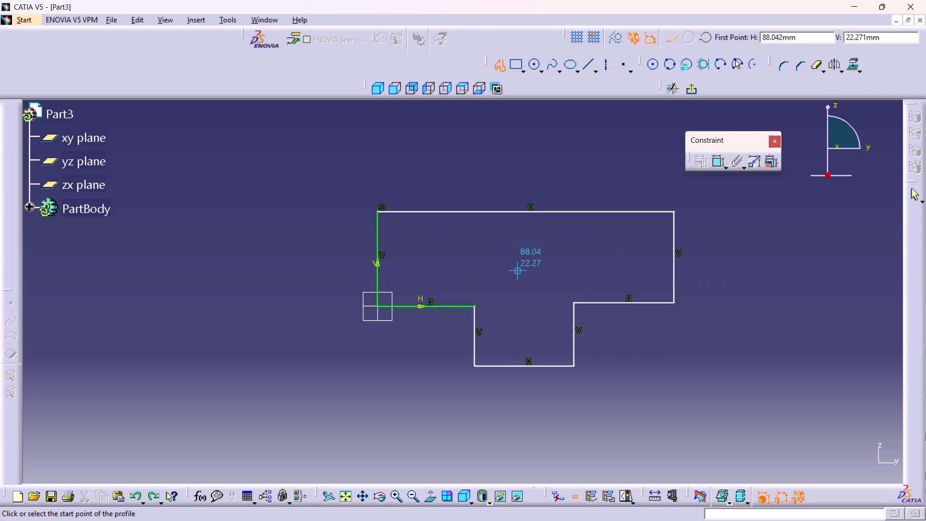
pyautogui.moveTo(510, 259); pyautogui.dragTo(492, 263, button='middle')
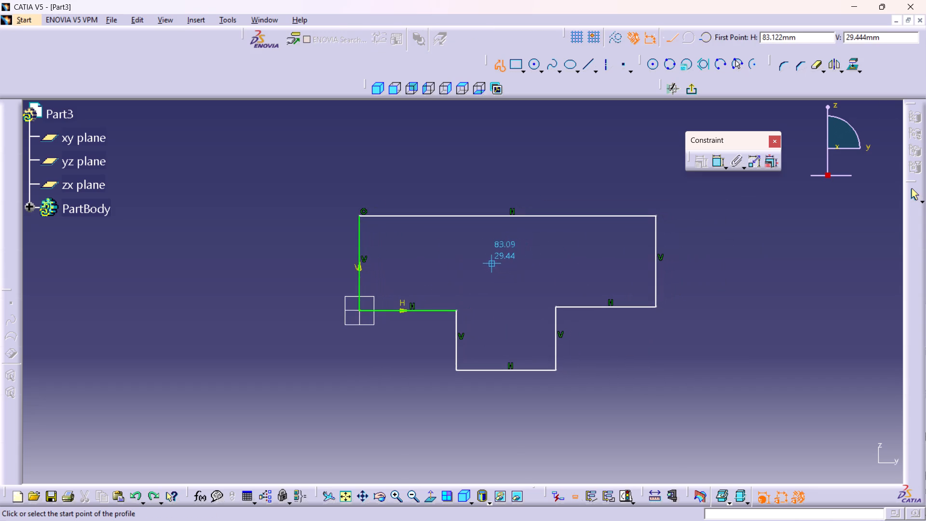
pyautogui.moveTo(506, 260); pyautogui.dragTo(501, 263, button='middle')
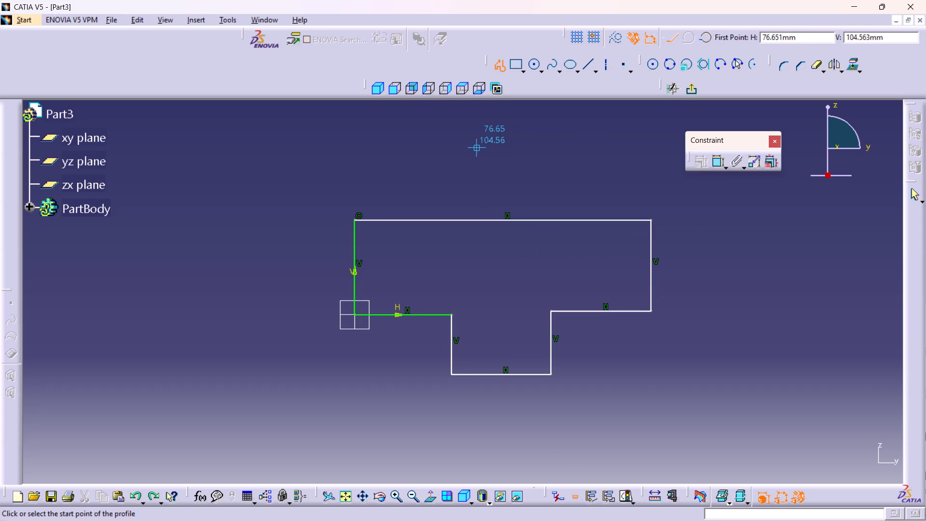
pyautogui.press('Escape')
pyautogui.press('Escape')
# Dimension the overall length of the profile's top edge, placing the dimension above the profile.
pyautogui.moveTo(561, 169); pyautogui.dragTo(547, 148, button='middle')
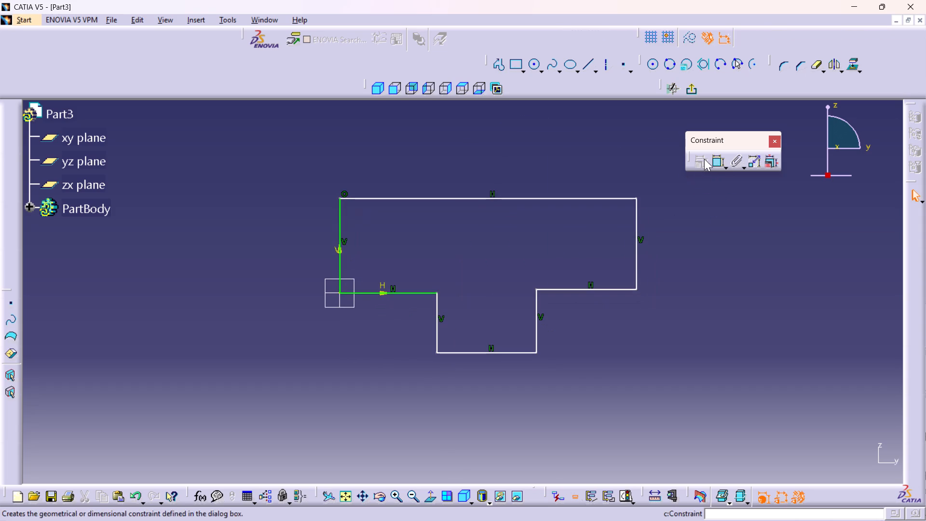
pyautogui.doubleClick(720, 161)
pyautogui.moveTo(596, 142); pyautogui.dragTo(583, 209, button='middle')
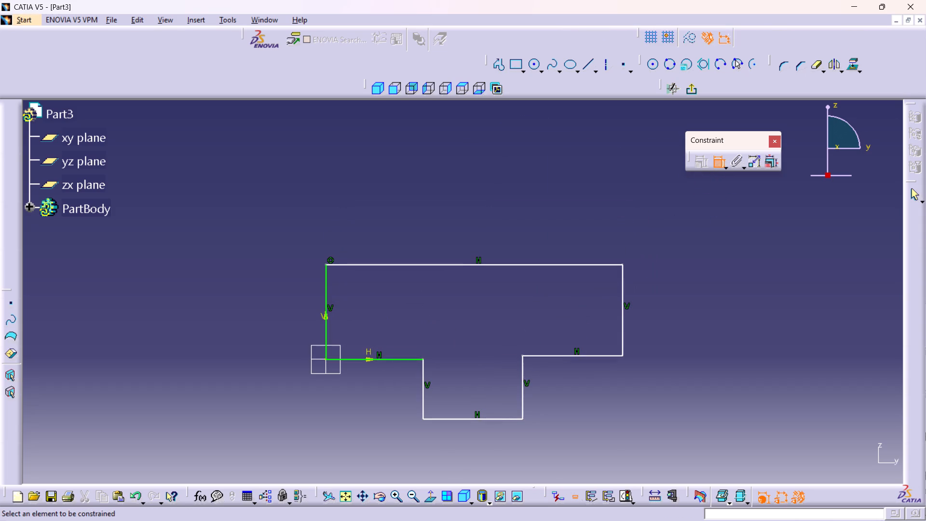
pyautogui.click(509, 263)
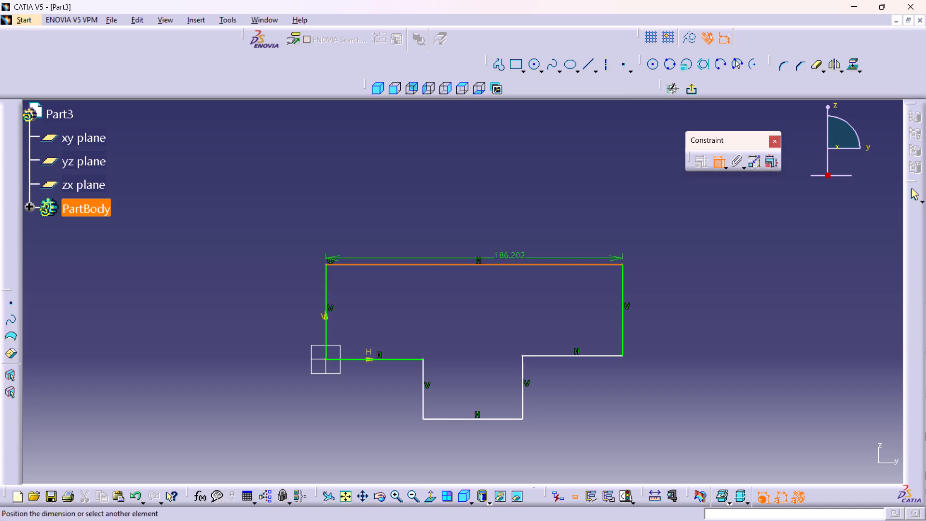
pyautogui.click(473, 206)
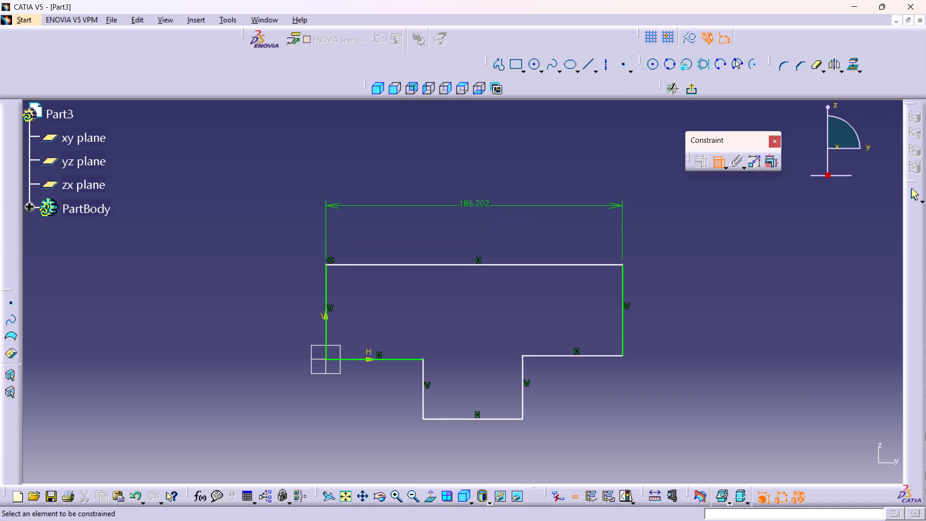
# Dimension the leg's bottom edge and the right shoulder edge, placing both dimensions in line below the profile.
pyautogui.keyDown('ctrl'); pyautogui.moveTo(494, 224); pyautogui.dragTo(496, 245, button='middle'); pyautogui.keyUp('ctrl')
pyautogui.moveTo(516, 256); pyautogui.dragTo(506, 238, button='middle')
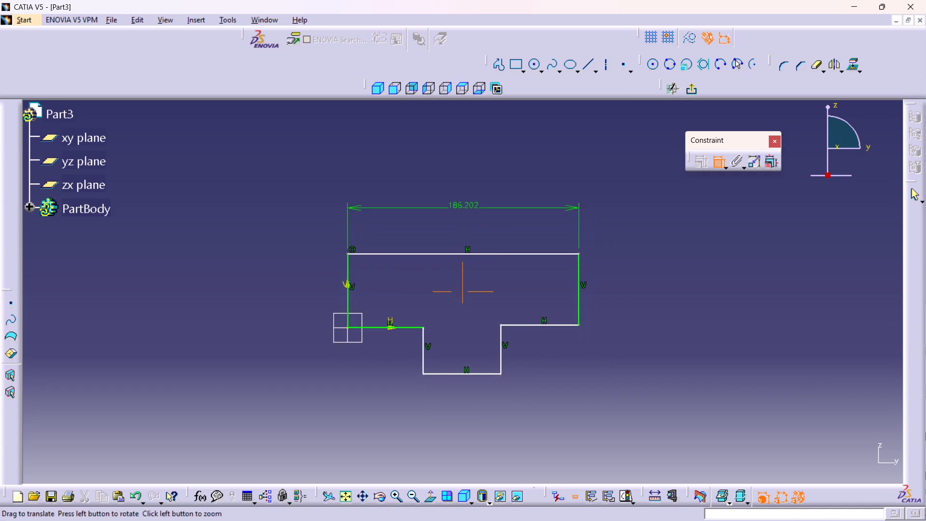
pyautogui.moveTo(506, 238); pyautogui.dragTo(506, 235, button='middle')
pyautogui.keyDown('ctrl'); pyautogui.moveTo(486, 230); pyautogui.dragTo(486, 235, button='middle'); pyautogui.keyUp('ctrl')
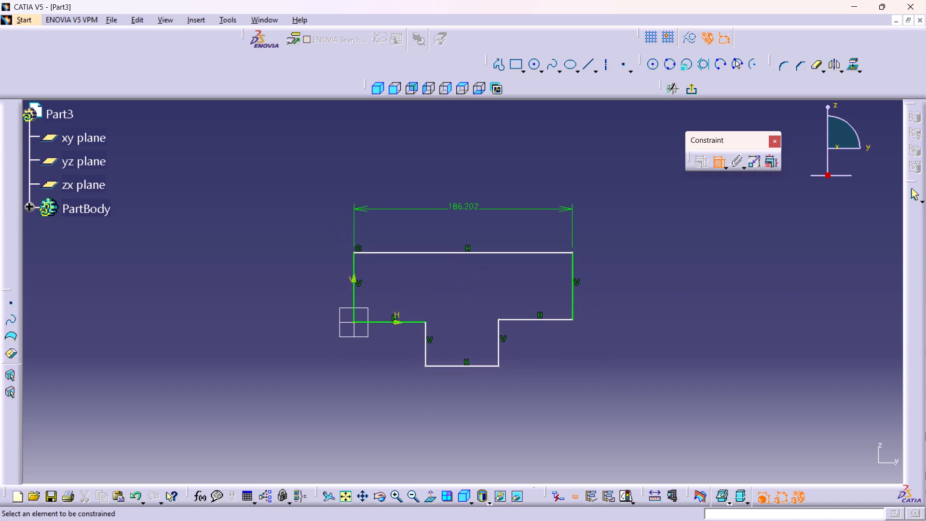
pyautogui.moveTo(514, 241); pyautogui.dragTo(504, 228, button='middle')
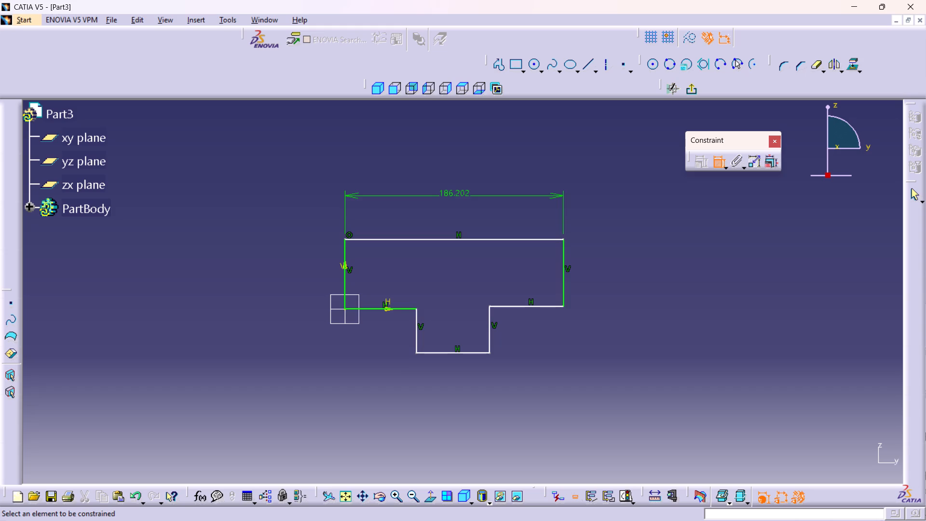
pyautogui.keyDown('ctrl'); pyautogui.moveTo(506, 222); pyautogui.dragTo(501, 208, button='middle'); pyautogui.keyUp('ctrl')
pyautogui.moveTo(502, 202); pyautogui.dragTo(504, 213, button='middle')
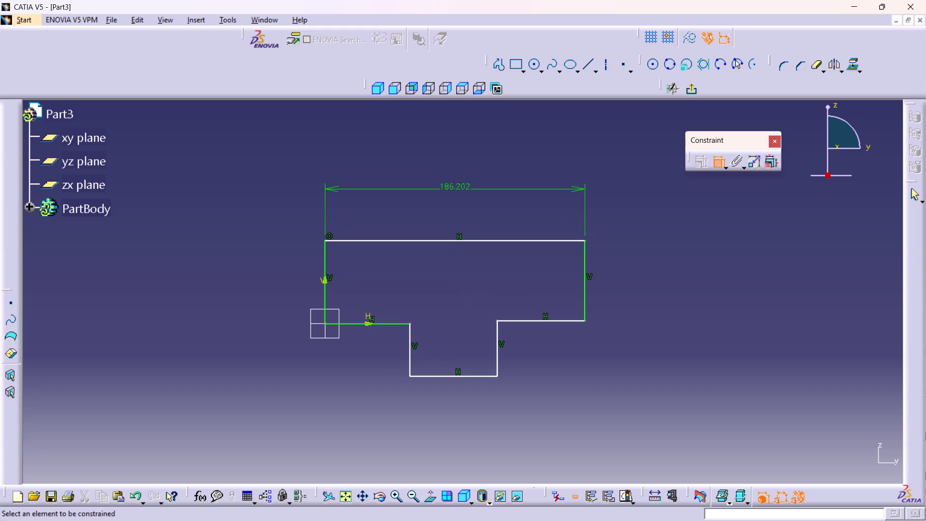
pyautogui.moveTo(528, 214); pyautogui.dragTo(526, 202, button='middle')
pyautogui.moveTo(535, 263); pyautogui.dragTo(542, 241, button='middle')
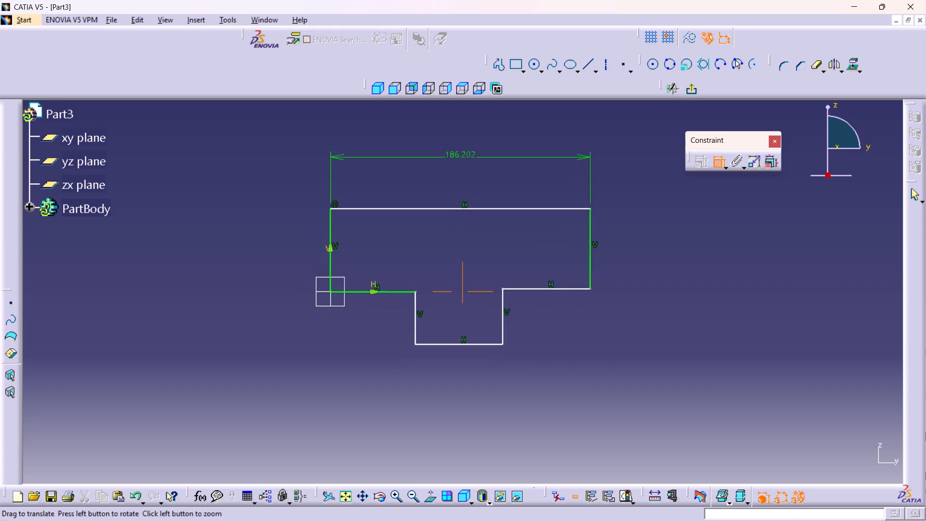
pyautogui.moveTo(542, 241); pyautogui.dragTo(546, 237, button='middle')
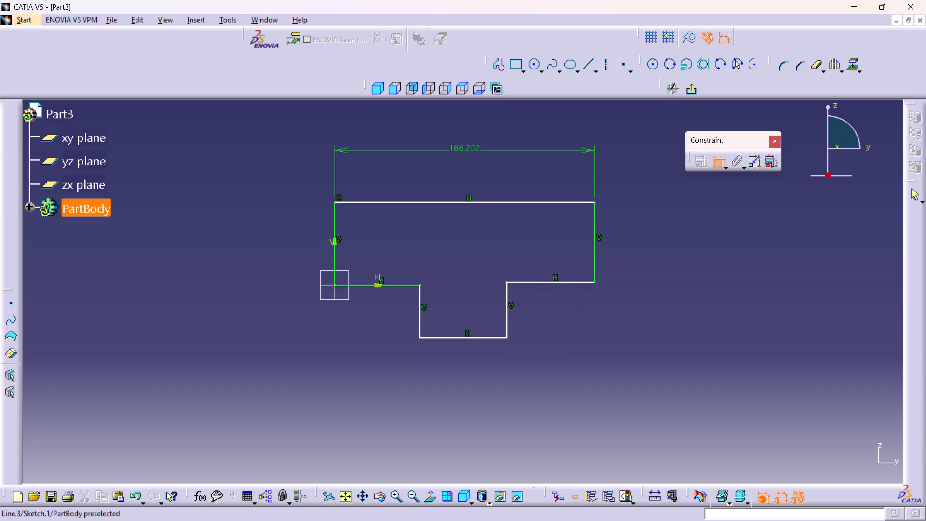
pyautogui.click(483, 338)
pyautogui.click(463, 398)
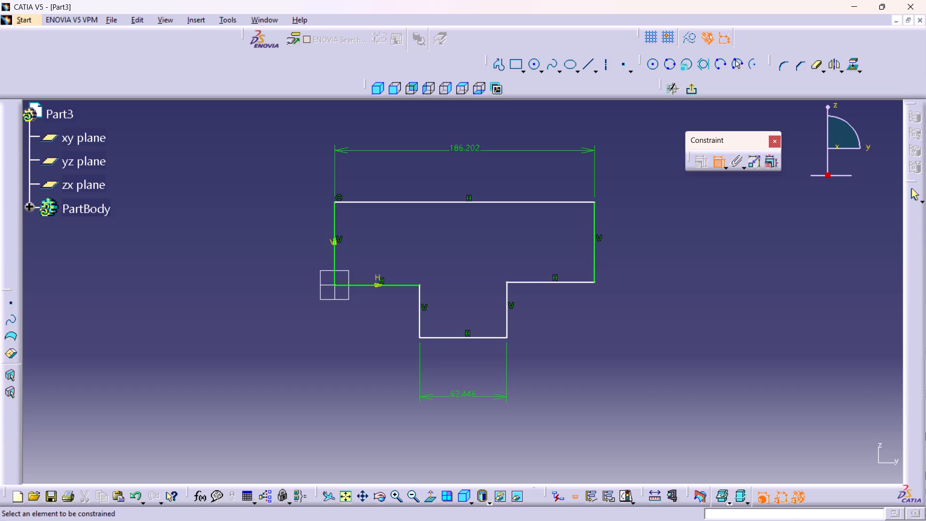
pyautogui.click(551, 282)
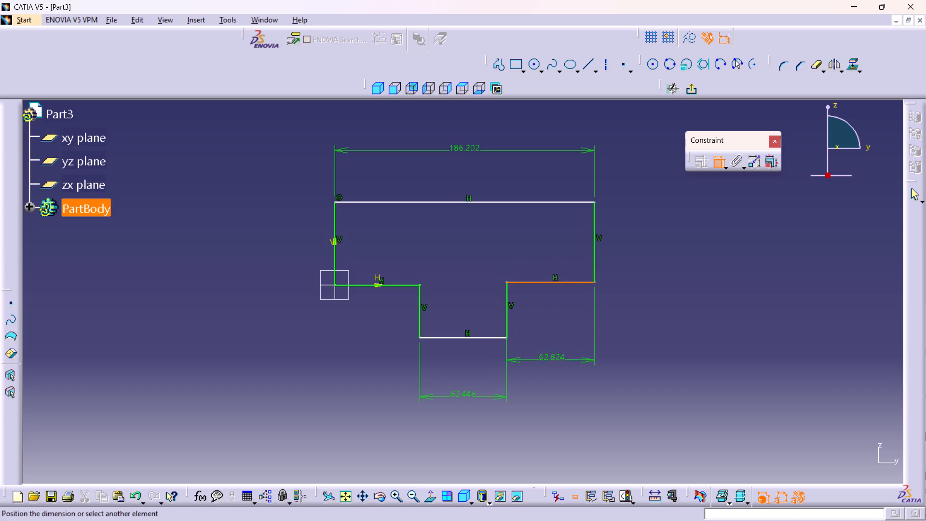
pyautogui.click(553, 396)
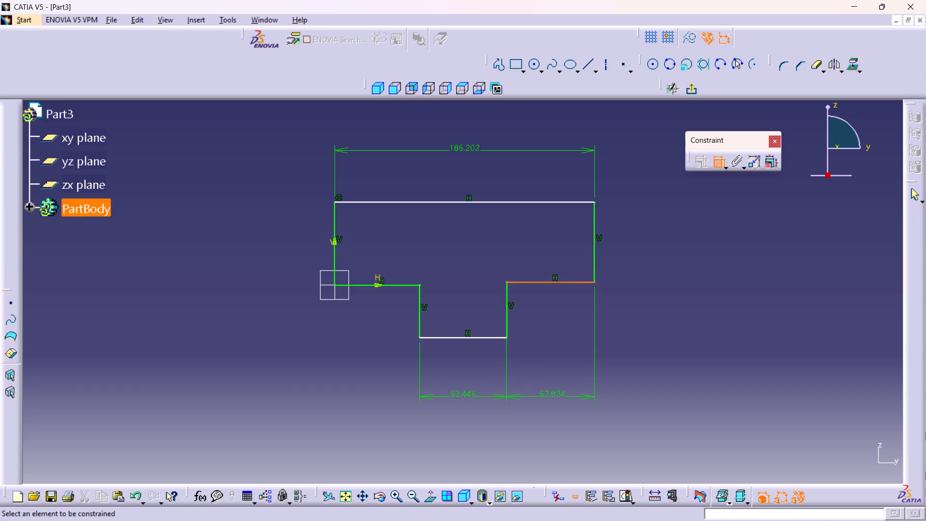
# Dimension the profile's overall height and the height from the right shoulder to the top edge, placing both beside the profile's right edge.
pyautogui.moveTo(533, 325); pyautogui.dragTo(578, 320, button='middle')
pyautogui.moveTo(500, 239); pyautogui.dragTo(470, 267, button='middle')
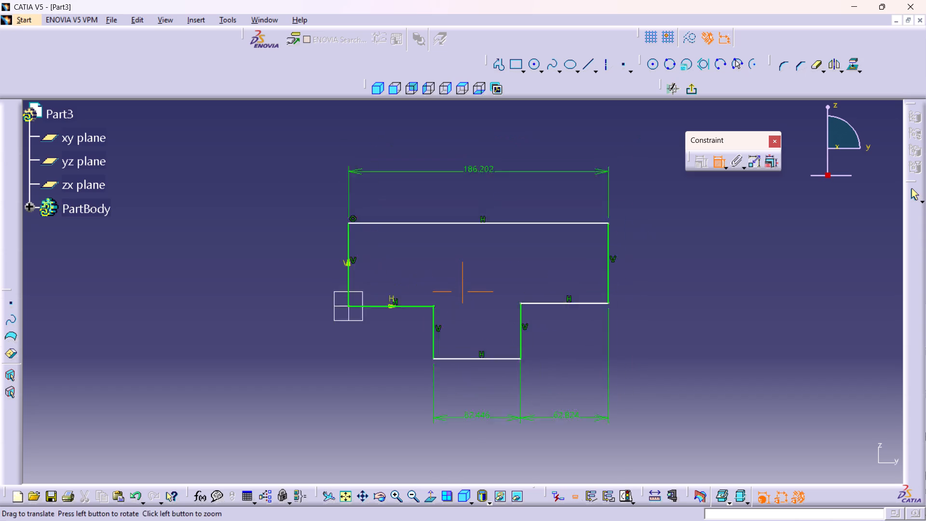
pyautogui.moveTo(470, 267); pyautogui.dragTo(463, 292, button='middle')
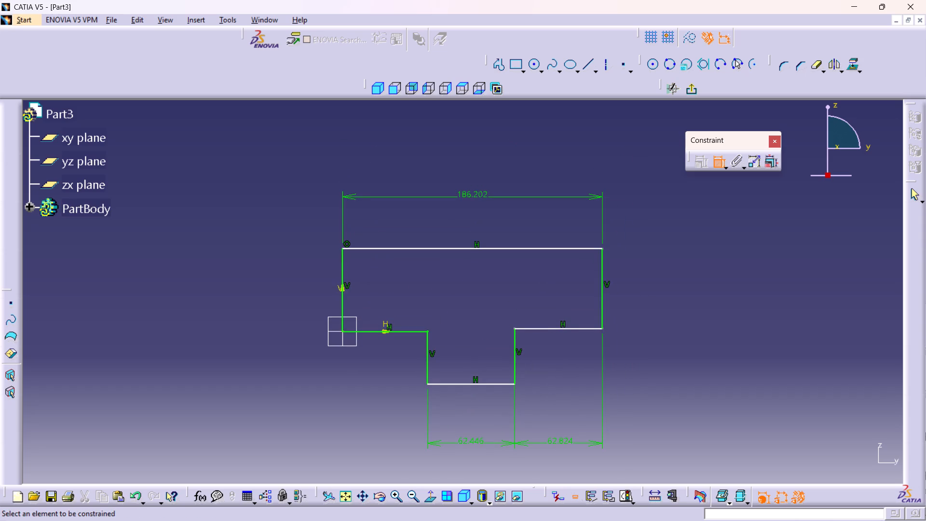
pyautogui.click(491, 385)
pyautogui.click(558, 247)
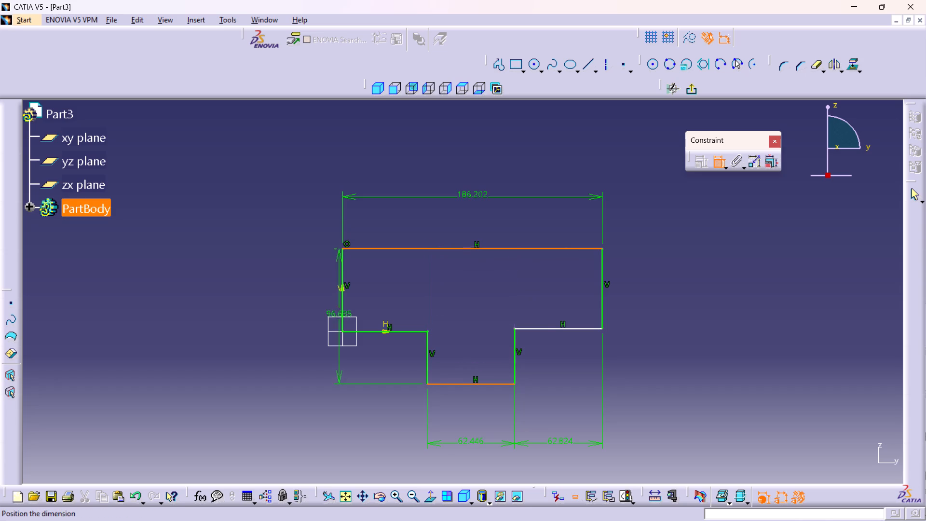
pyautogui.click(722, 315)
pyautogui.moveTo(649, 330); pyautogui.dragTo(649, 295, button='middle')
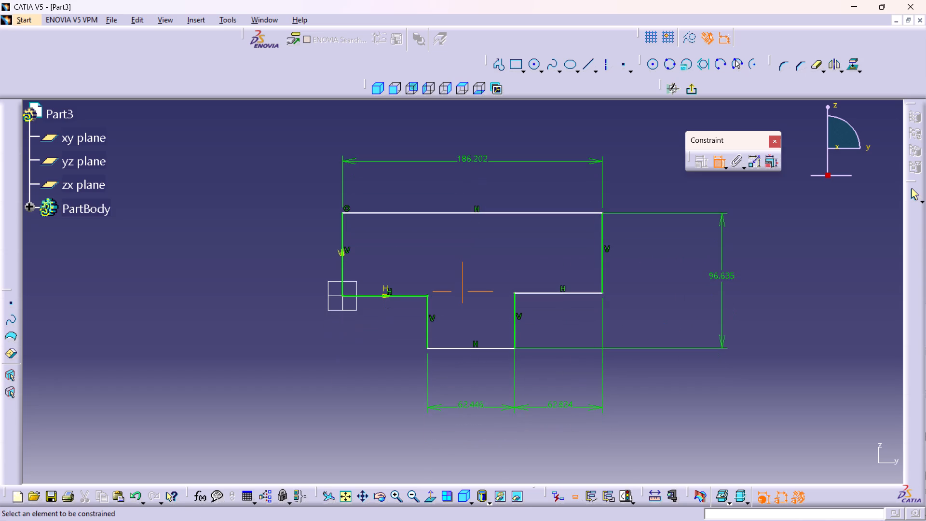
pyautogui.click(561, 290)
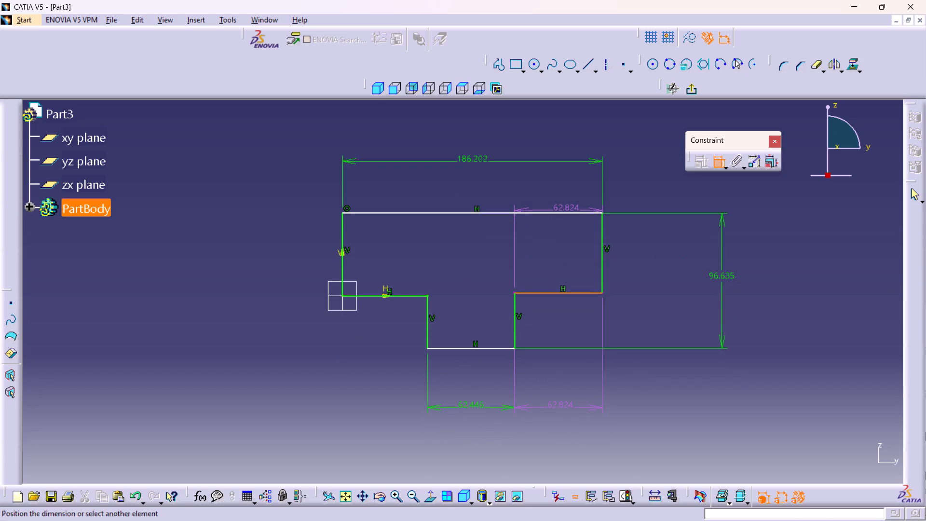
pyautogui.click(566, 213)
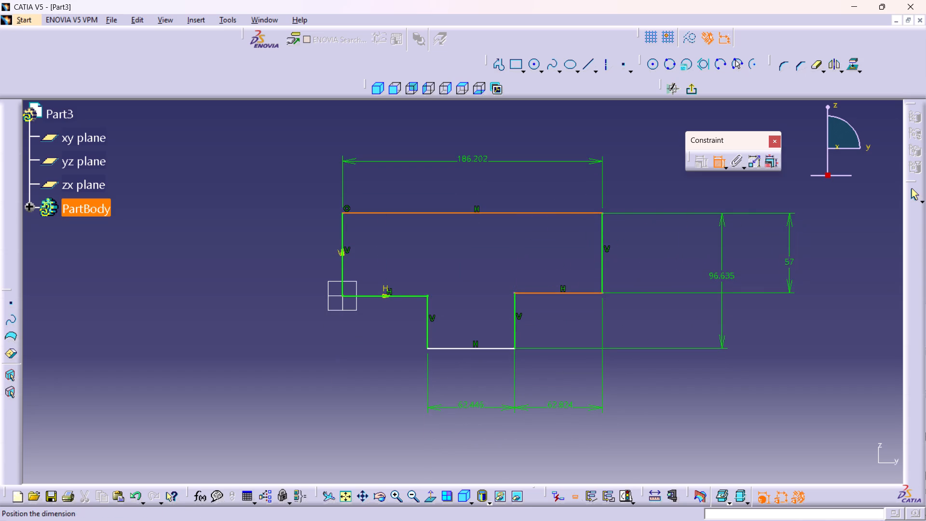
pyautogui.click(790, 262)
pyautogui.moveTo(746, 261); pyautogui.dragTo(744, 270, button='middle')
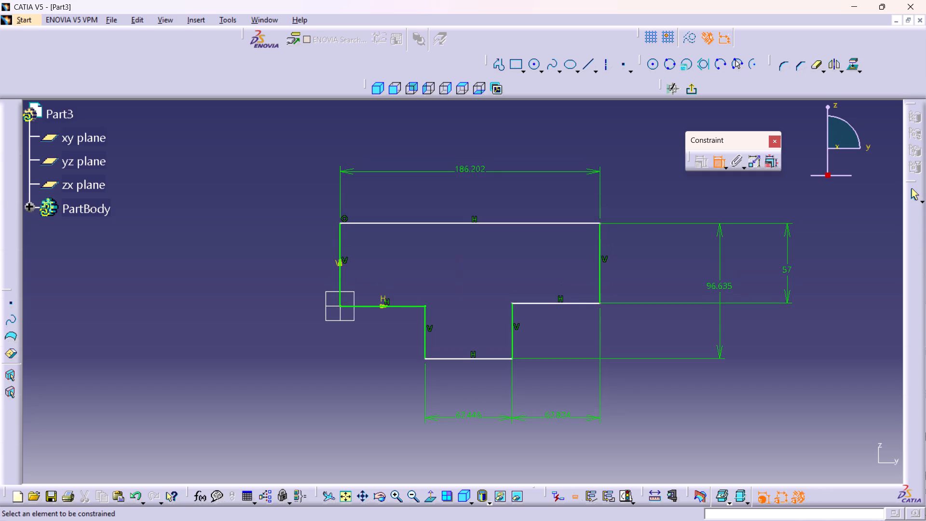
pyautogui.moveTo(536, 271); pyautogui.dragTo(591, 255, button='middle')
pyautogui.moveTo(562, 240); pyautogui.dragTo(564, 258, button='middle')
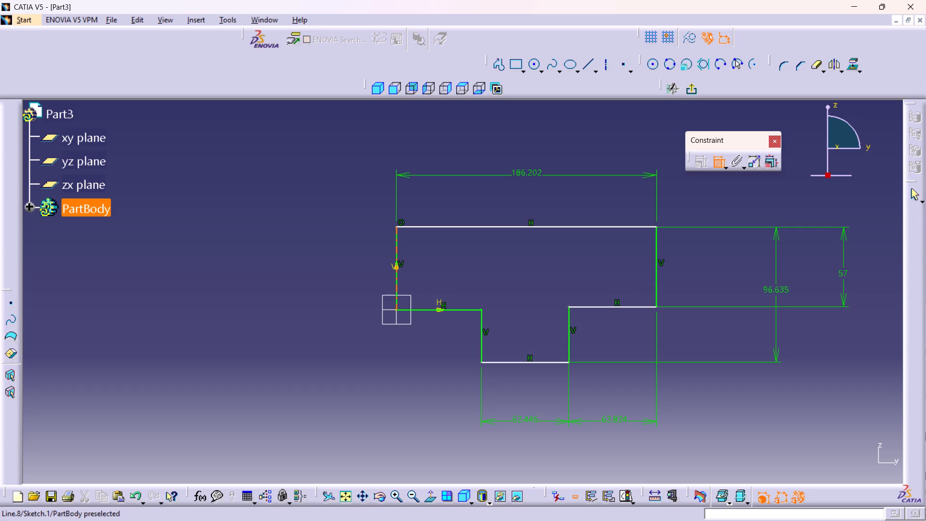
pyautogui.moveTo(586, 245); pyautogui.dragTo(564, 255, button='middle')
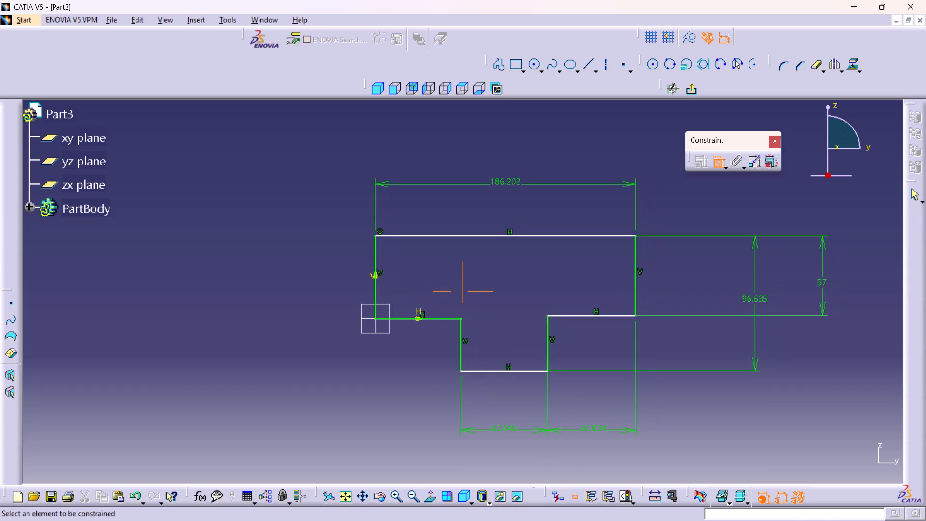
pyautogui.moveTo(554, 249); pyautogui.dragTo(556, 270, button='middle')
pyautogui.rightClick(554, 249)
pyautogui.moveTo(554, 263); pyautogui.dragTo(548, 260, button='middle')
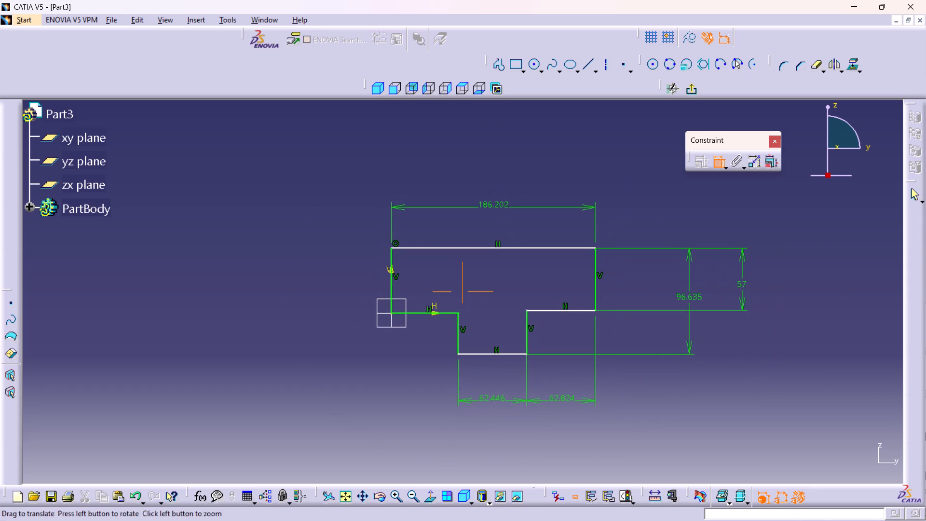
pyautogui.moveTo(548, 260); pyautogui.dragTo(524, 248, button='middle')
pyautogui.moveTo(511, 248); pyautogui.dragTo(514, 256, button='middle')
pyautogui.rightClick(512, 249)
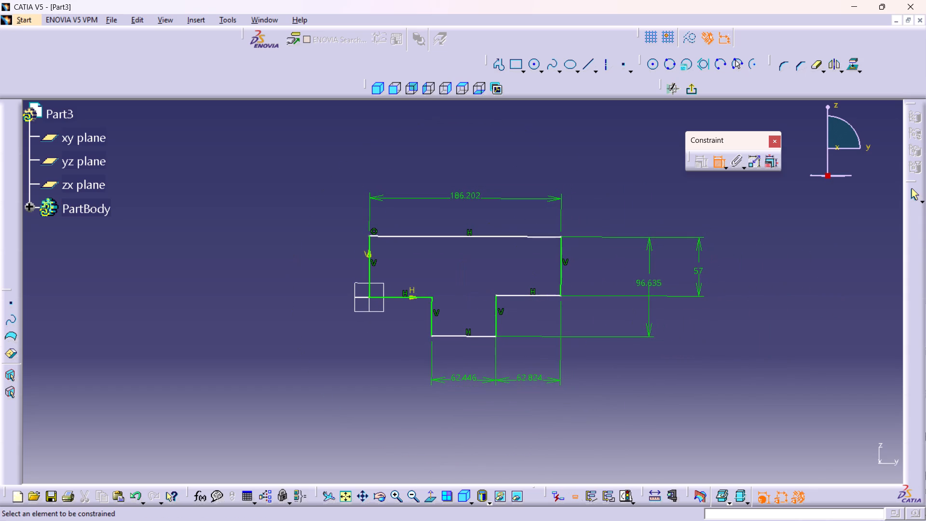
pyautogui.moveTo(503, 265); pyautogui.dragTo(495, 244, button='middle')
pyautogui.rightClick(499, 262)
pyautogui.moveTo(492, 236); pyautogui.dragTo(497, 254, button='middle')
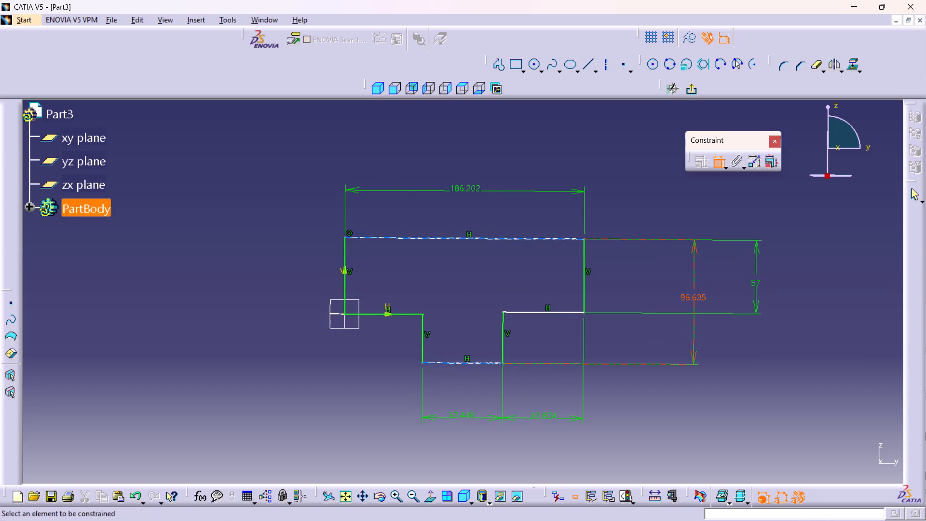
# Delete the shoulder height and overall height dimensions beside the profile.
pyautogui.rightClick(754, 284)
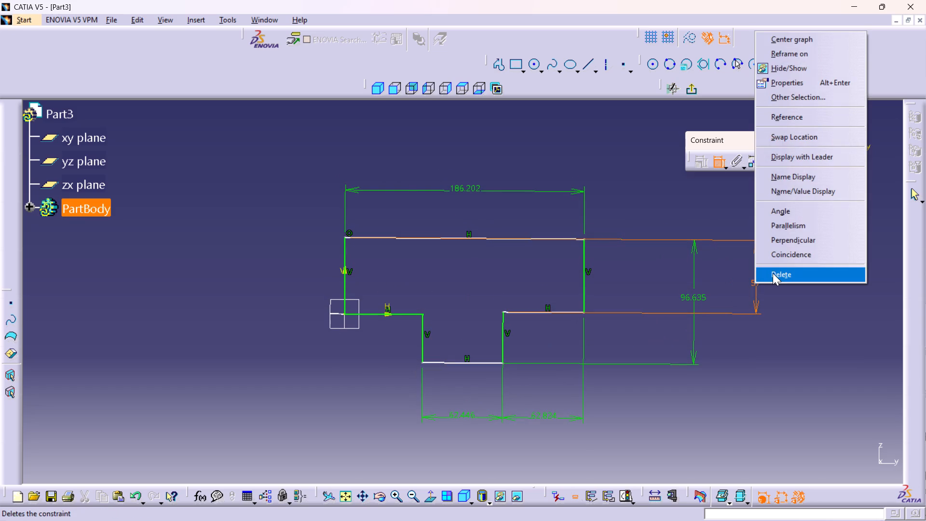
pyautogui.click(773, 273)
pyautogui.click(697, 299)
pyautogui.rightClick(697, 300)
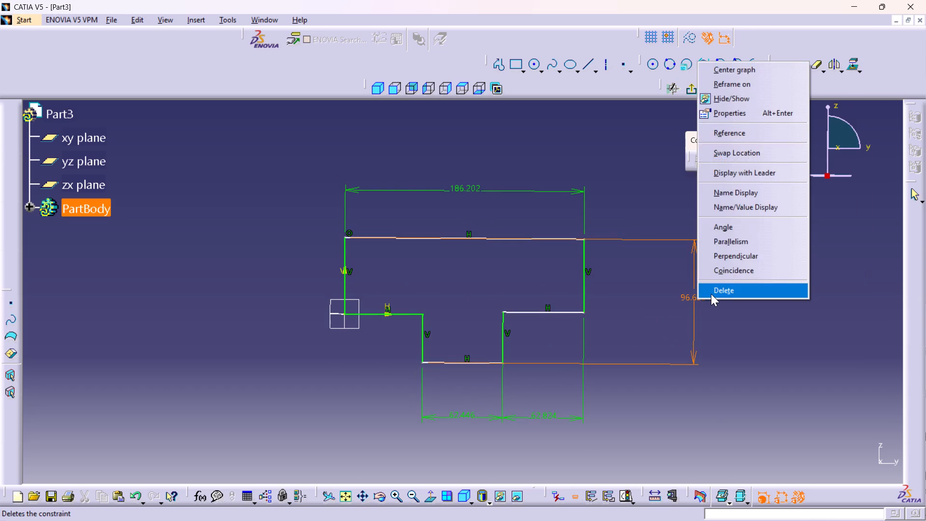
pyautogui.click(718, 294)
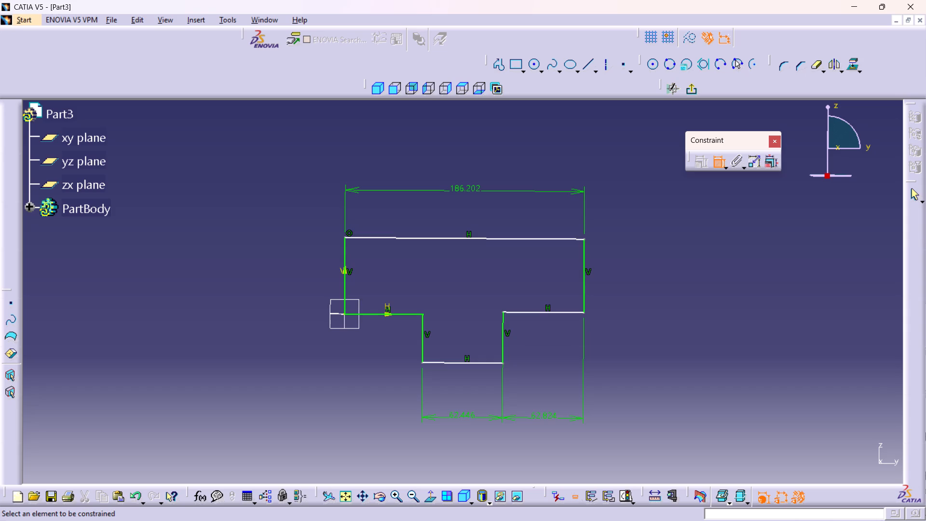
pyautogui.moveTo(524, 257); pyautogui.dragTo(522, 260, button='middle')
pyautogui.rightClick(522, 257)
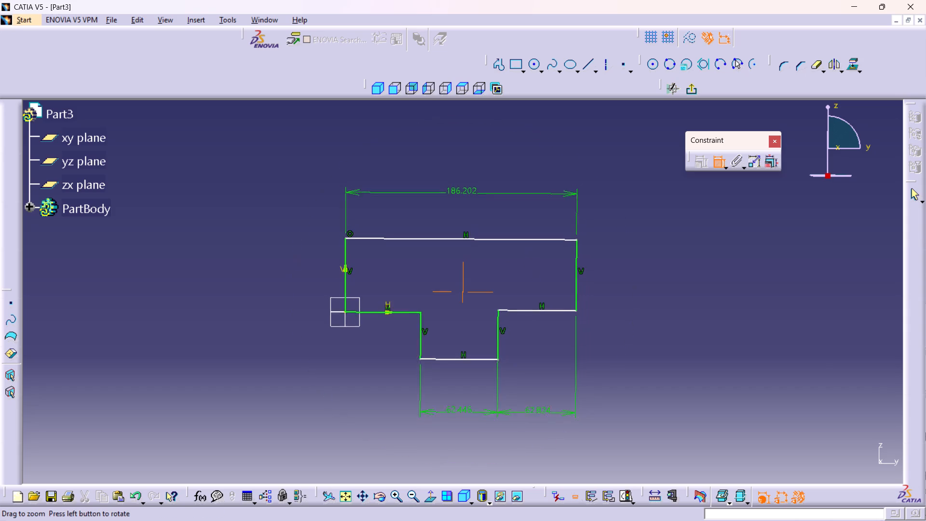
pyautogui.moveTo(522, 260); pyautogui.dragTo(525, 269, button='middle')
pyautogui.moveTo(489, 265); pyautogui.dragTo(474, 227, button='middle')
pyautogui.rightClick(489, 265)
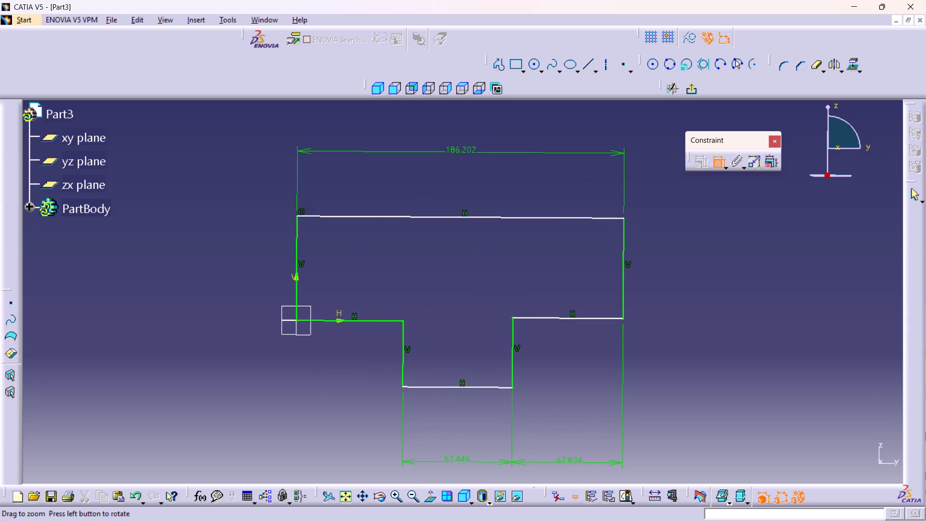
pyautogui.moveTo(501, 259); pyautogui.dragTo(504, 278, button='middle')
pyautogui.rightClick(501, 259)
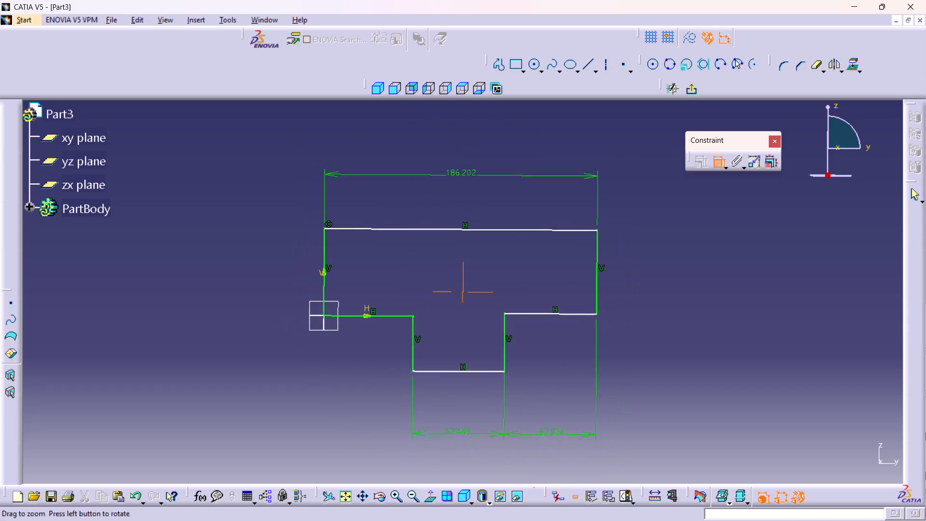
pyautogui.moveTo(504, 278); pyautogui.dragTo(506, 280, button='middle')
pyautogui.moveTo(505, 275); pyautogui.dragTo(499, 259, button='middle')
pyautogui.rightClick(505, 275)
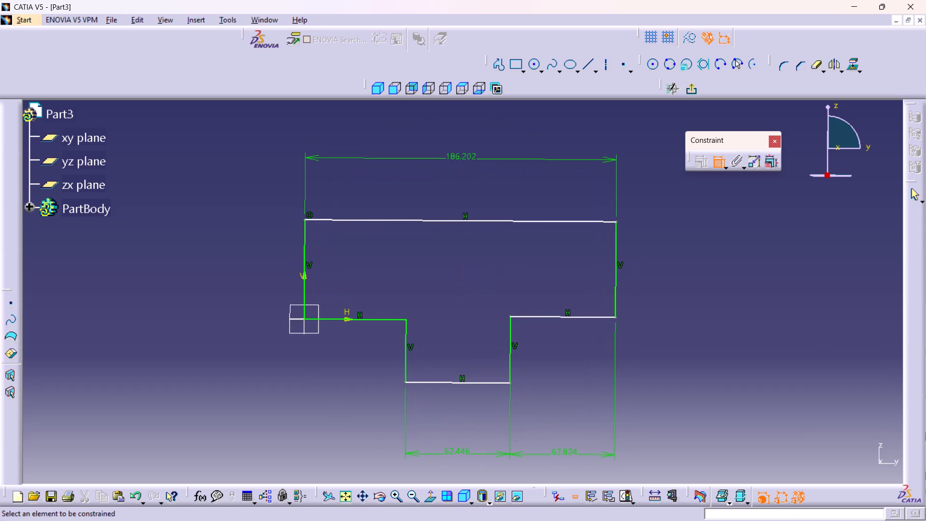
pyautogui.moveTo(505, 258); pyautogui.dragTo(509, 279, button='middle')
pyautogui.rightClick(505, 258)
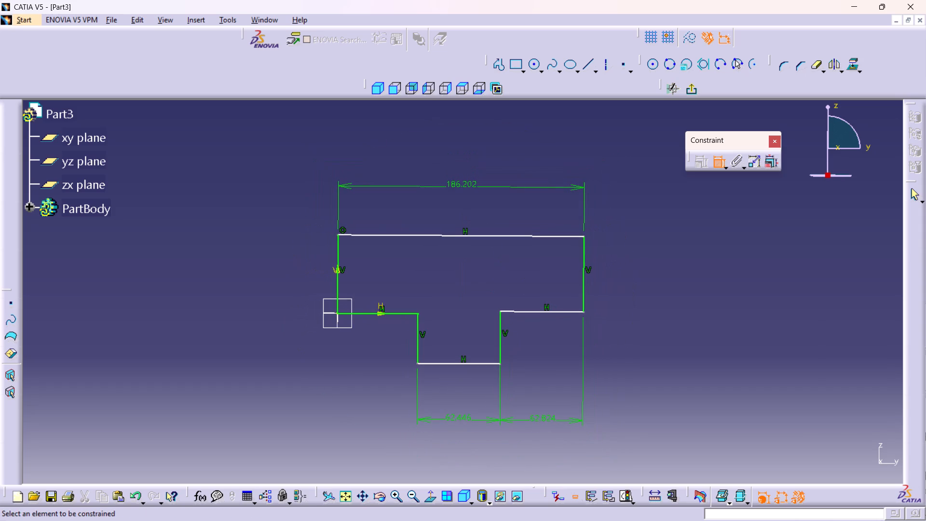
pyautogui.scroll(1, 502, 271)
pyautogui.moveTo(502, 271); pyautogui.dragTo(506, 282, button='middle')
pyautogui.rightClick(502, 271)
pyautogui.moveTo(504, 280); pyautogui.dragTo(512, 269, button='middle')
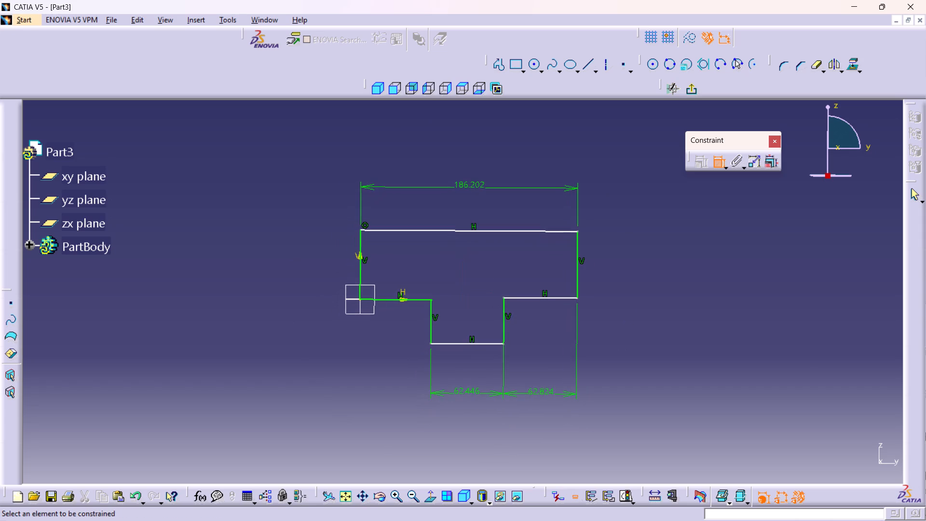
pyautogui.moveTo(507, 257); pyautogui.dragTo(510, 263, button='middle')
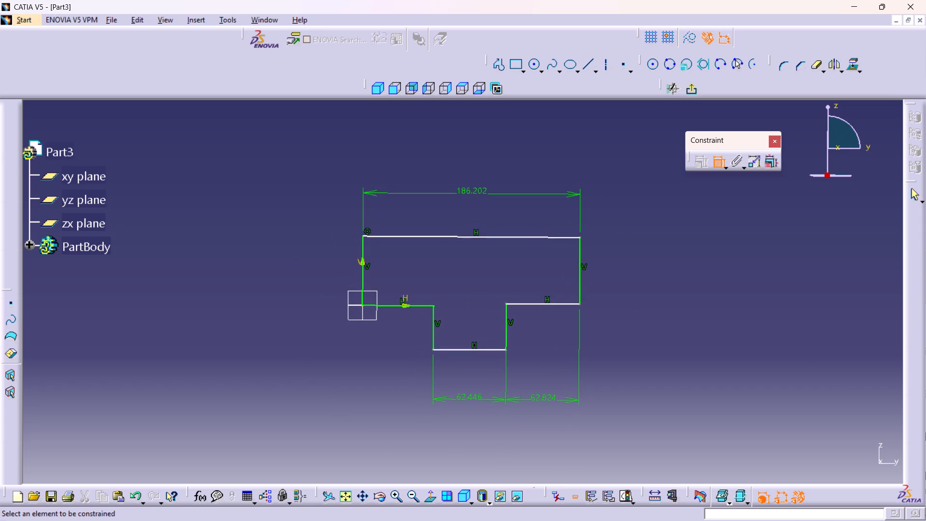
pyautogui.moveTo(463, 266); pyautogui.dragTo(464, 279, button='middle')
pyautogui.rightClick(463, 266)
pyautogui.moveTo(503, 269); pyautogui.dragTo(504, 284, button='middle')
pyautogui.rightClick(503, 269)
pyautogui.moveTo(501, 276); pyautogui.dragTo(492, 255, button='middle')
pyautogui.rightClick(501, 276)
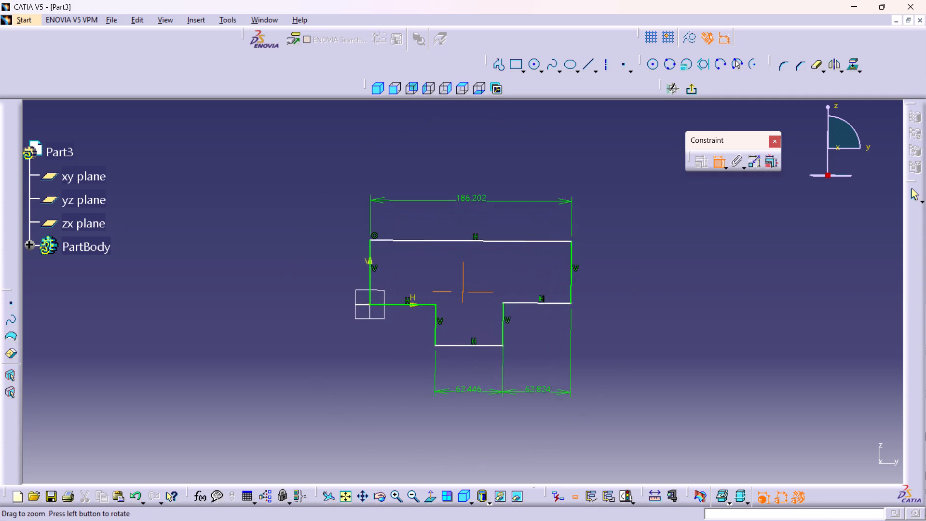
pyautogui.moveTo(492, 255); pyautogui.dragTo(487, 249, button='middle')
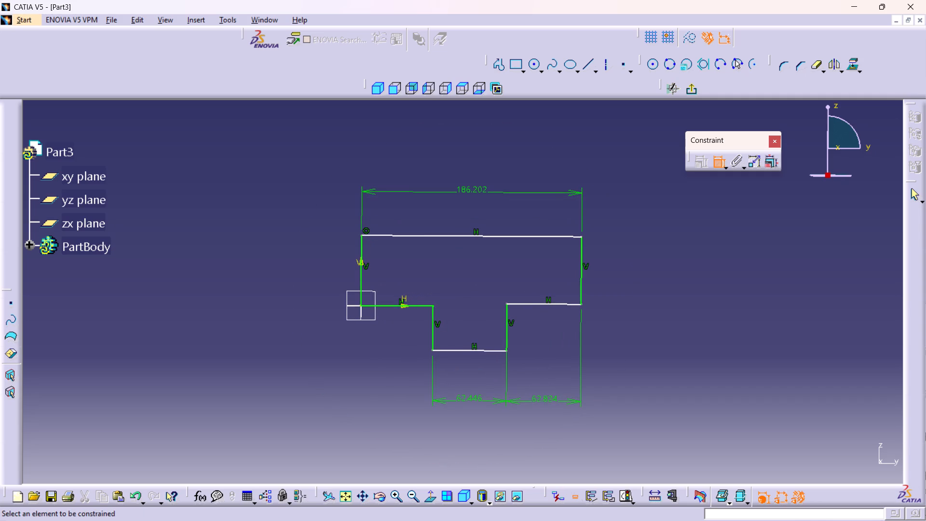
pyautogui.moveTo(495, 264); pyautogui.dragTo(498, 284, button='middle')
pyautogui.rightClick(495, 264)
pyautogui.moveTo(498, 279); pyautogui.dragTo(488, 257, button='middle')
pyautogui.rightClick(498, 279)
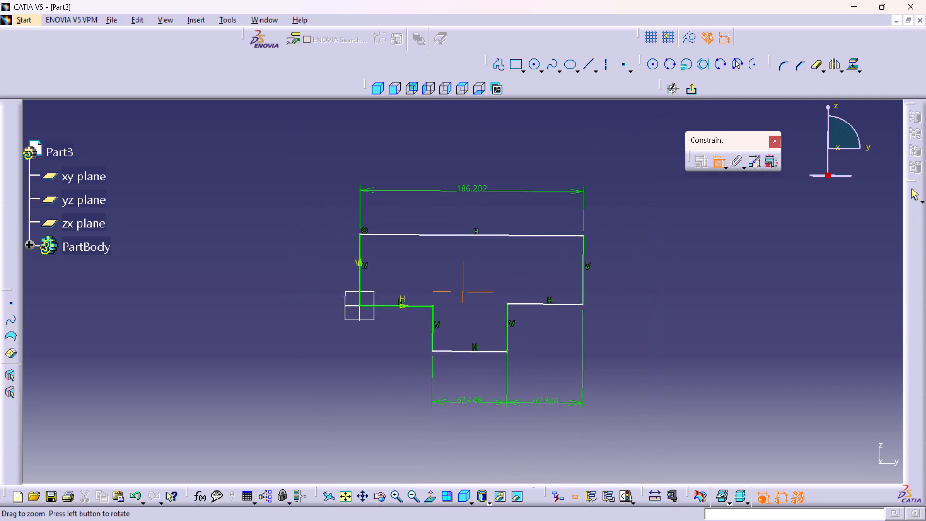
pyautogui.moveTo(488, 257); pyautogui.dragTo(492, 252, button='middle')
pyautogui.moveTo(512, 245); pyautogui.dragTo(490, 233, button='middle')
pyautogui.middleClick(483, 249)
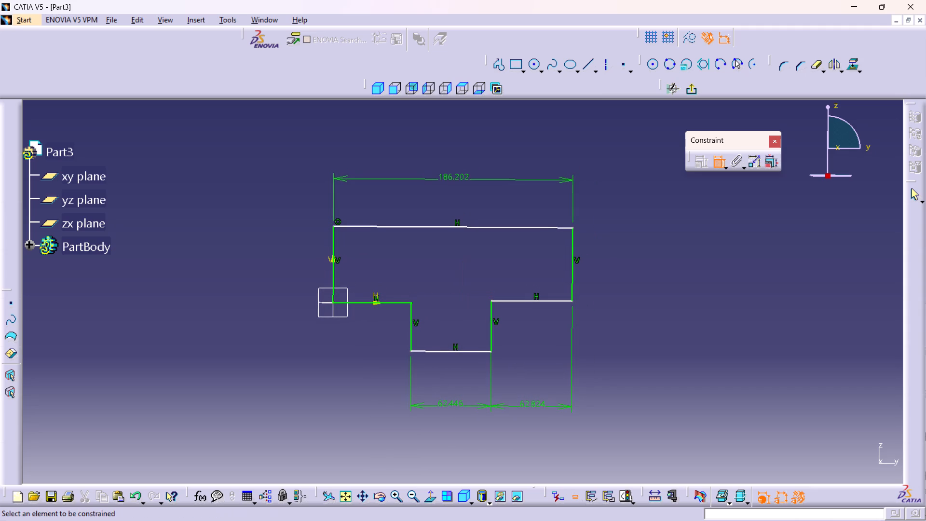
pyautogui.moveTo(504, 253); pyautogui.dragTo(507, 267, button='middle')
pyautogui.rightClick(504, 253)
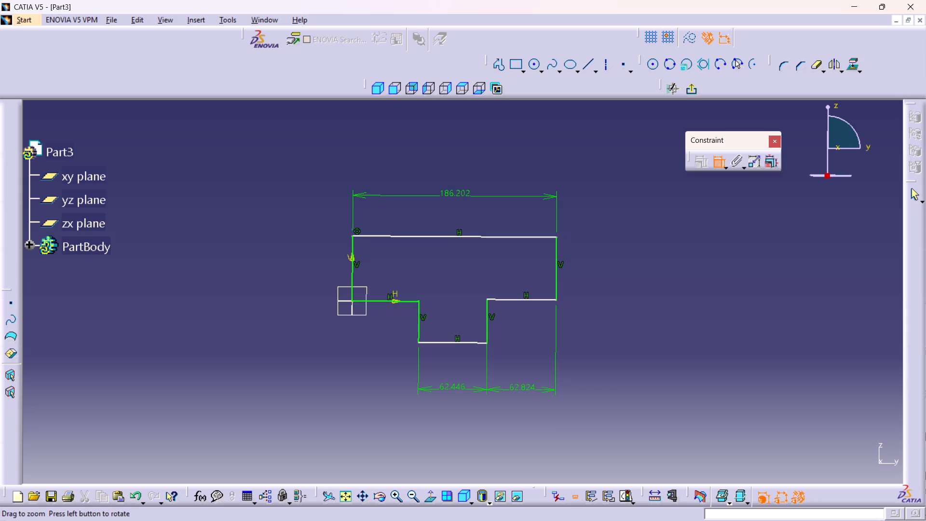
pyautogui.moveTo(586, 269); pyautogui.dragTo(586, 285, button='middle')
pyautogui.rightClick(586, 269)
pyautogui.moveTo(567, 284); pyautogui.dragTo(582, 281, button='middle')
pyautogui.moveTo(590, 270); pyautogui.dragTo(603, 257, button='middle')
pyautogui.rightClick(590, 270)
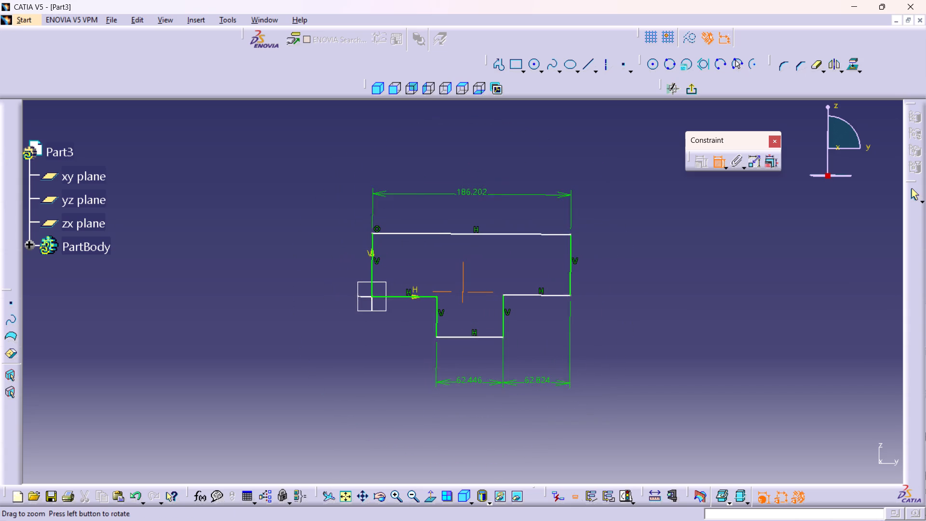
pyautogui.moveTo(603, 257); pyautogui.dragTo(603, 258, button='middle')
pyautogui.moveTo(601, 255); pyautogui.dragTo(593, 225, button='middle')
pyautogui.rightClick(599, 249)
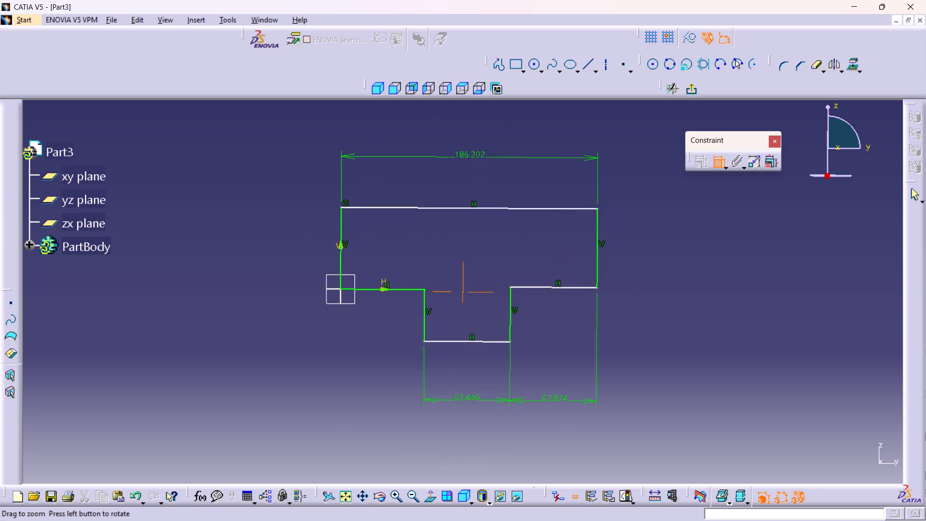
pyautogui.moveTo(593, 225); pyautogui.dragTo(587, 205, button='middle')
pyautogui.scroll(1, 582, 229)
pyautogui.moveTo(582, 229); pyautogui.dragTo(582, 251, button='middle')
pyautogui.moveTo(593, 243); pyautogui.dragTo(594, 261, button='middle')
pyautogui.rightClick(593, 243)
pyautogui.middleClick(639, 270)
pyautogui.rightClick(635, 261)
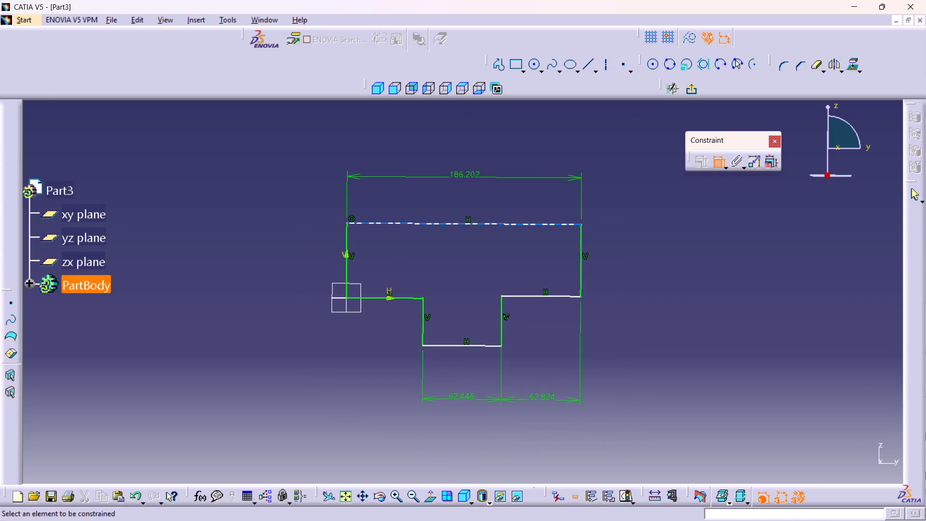
# Delete the overall length dimension above the profile's top edge.
pyautogui.rightClick(472, 172)
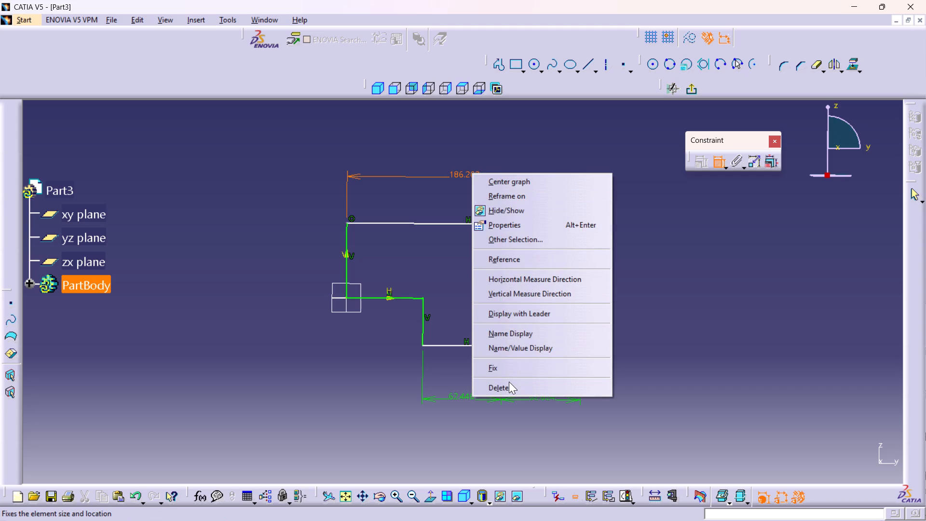
pyautogui.click(509, 382)
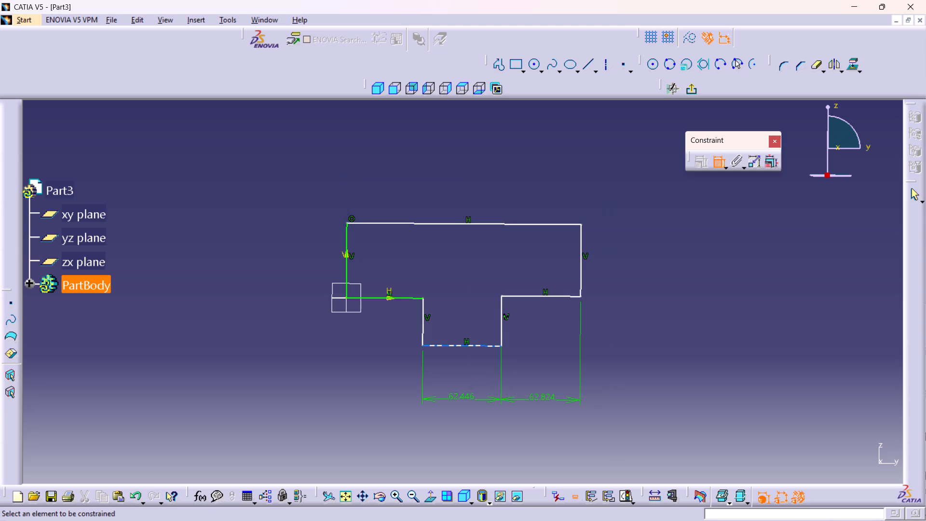
# Delete the dimensions of the leg's bottom edge and the right shoulder edge below the profile.
pyautogui.click(467, 394)
pyautogui.click(467, 394)
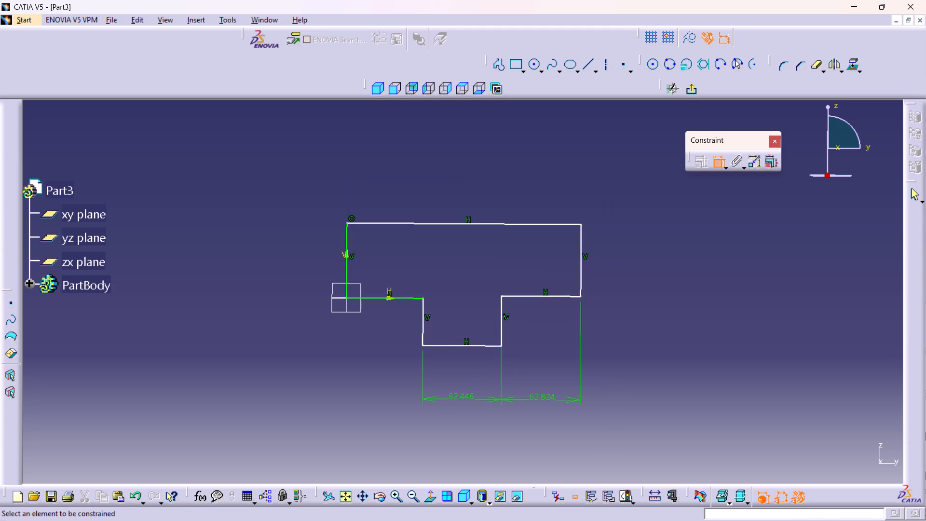
pyautogui.click(467, 394)
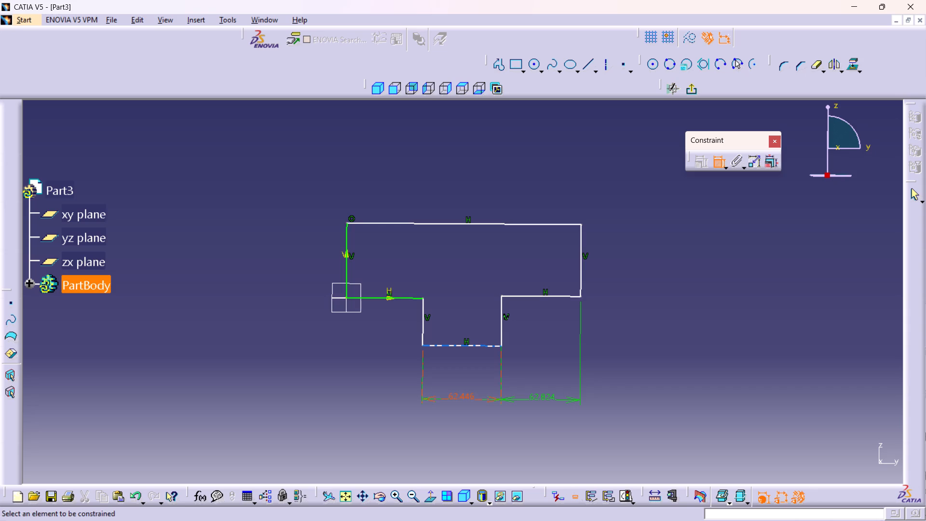
pyautogui.click(459, 397)
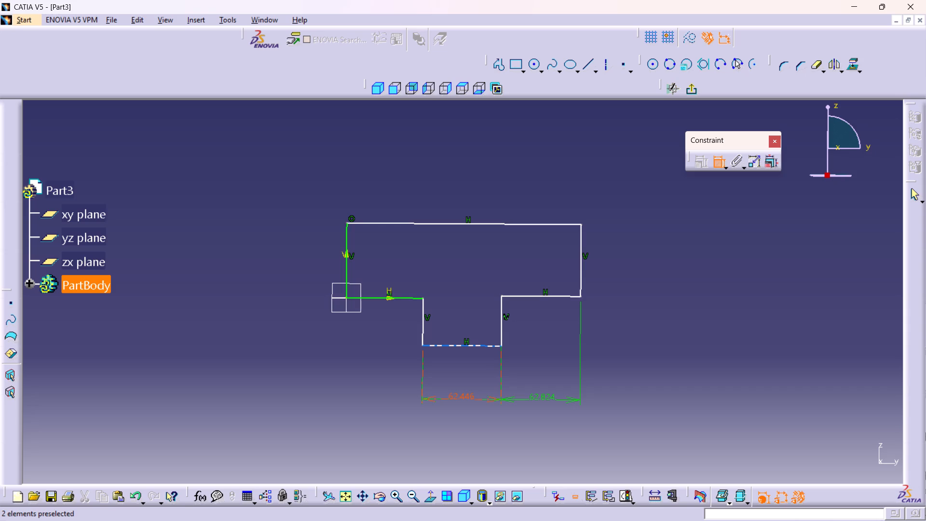
pyautogui.rightClick(460, 396)
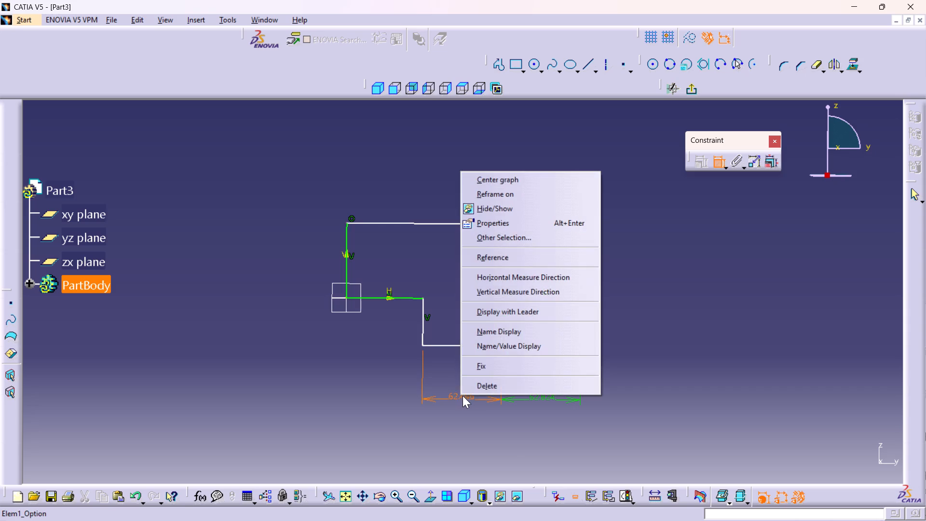
pyautogui.click(481, 388)
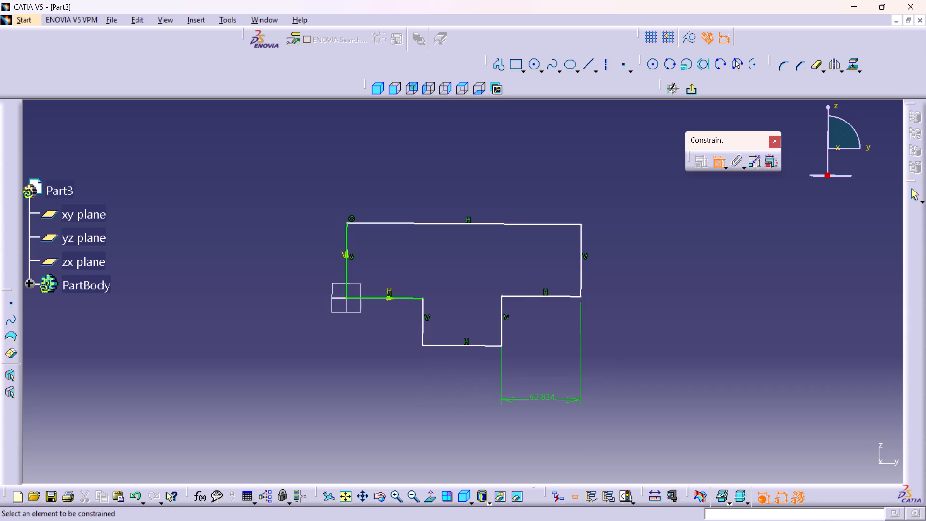
pyautogui.click(557, 399)
pyautogui.rightClick(557, 399)
pyautogui.click(573, 396)
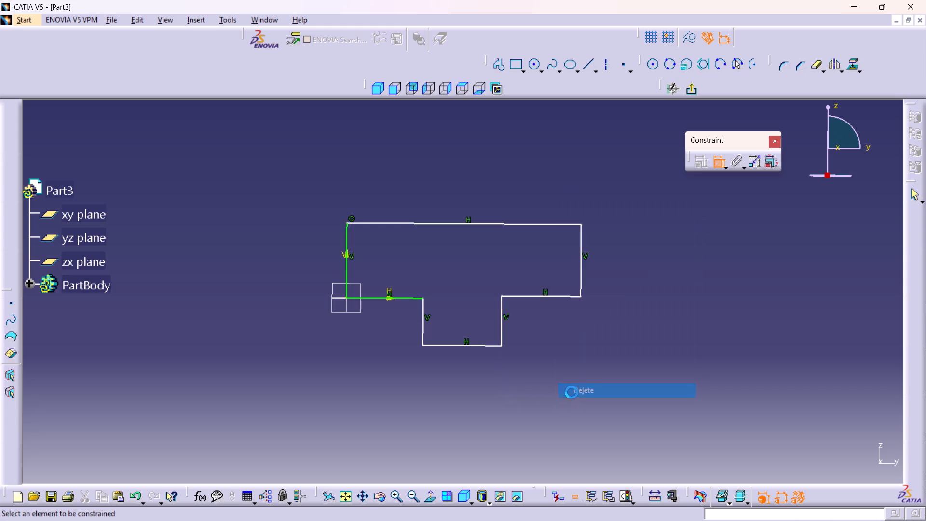
# Delete the entire T-shaped profile from the sketch.
pyautogui.moveTo(539, 335); pyautogui.dragTo(546, 349, button='middle')
pyautogui.moveTo(626, 202); pyautogui.dragTo(457, 316)
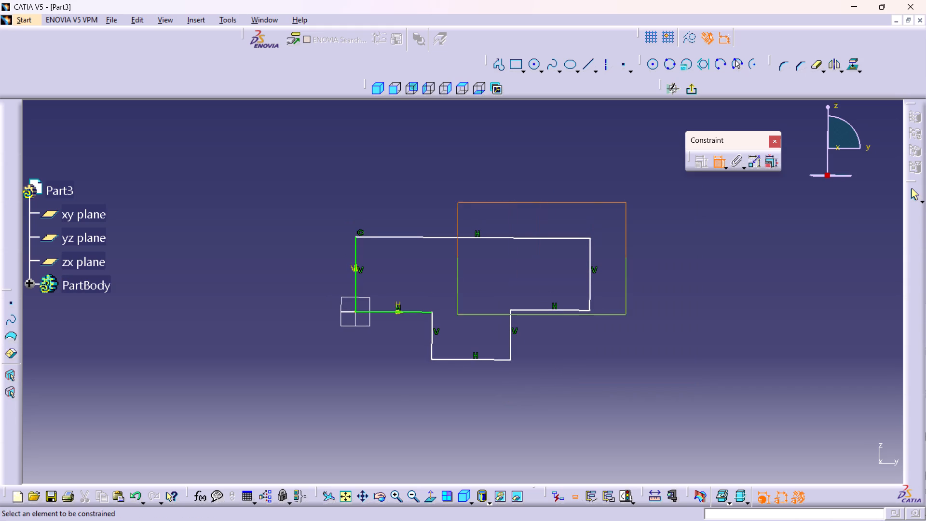
pyautogui.moveTo(457, 316); pyautogui.dragTo(313, 436)
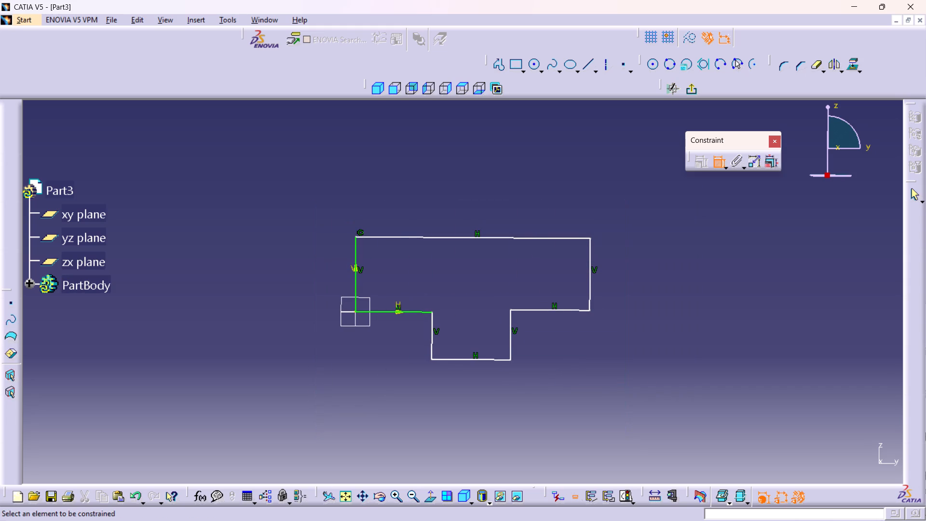
pyautogui.click(712, 162)
pyautogui.click(716, 156)
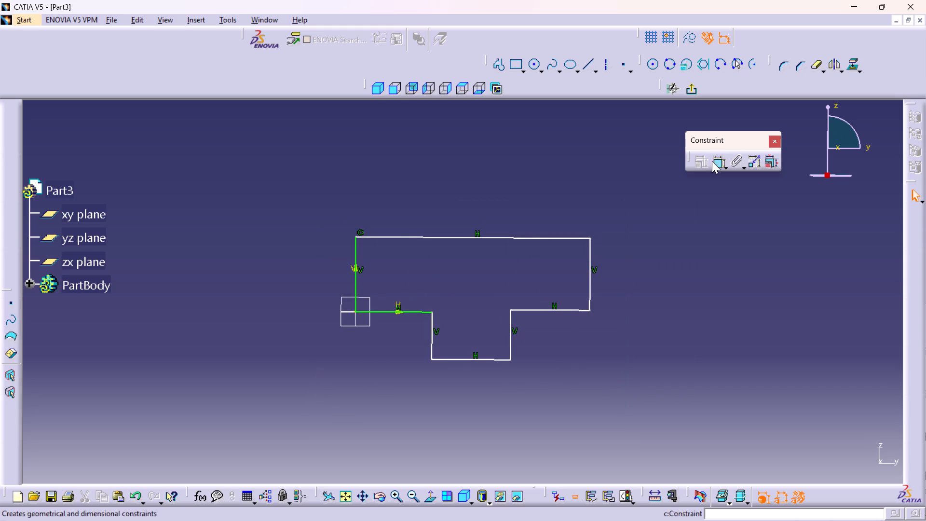
pyautogui.moveTo(658, 167); pyautogui.dragTo(293, 410)
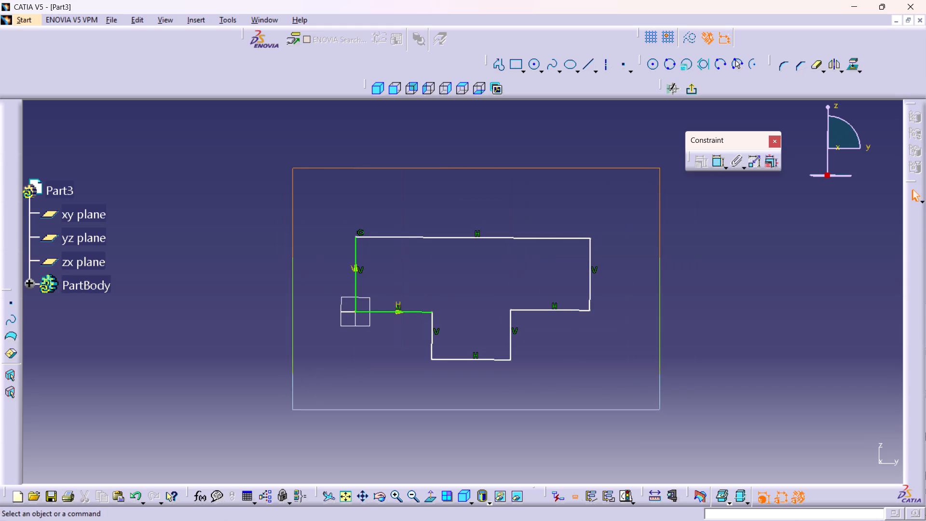
pyautogui.moveTo(293, 410); pyautogui.dragTo(309, 396)
pyautogui.doubleClick(311, 396)
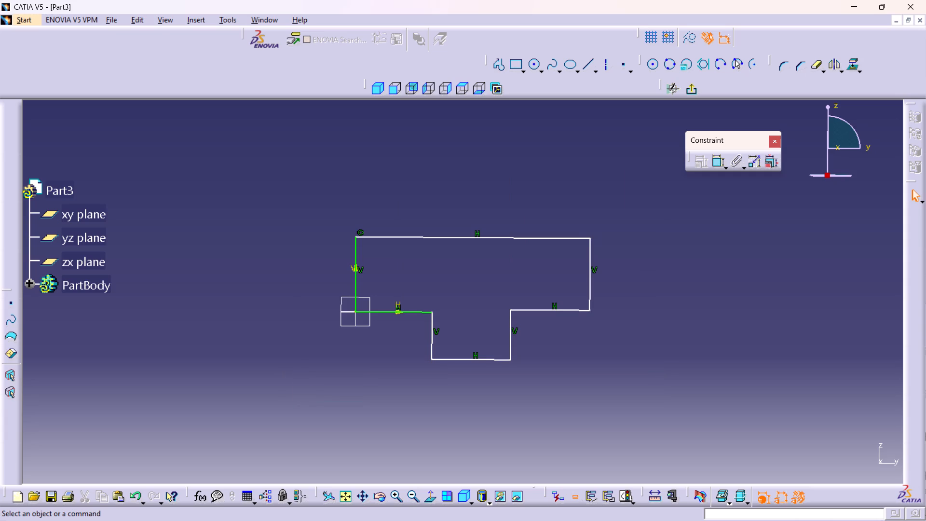
pyautogui.moveTo(651, 198); pyautogui.dragTo(287, 403)
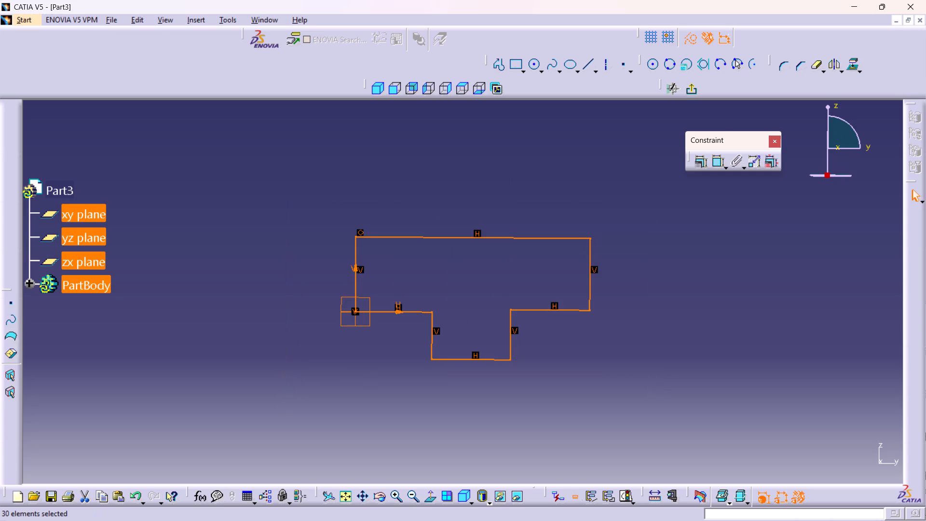
pyautogui.press('Delete')
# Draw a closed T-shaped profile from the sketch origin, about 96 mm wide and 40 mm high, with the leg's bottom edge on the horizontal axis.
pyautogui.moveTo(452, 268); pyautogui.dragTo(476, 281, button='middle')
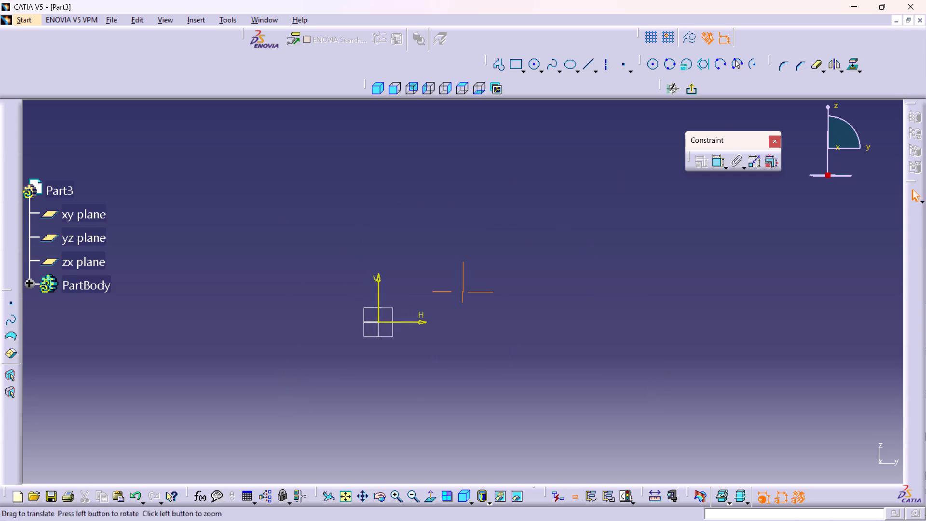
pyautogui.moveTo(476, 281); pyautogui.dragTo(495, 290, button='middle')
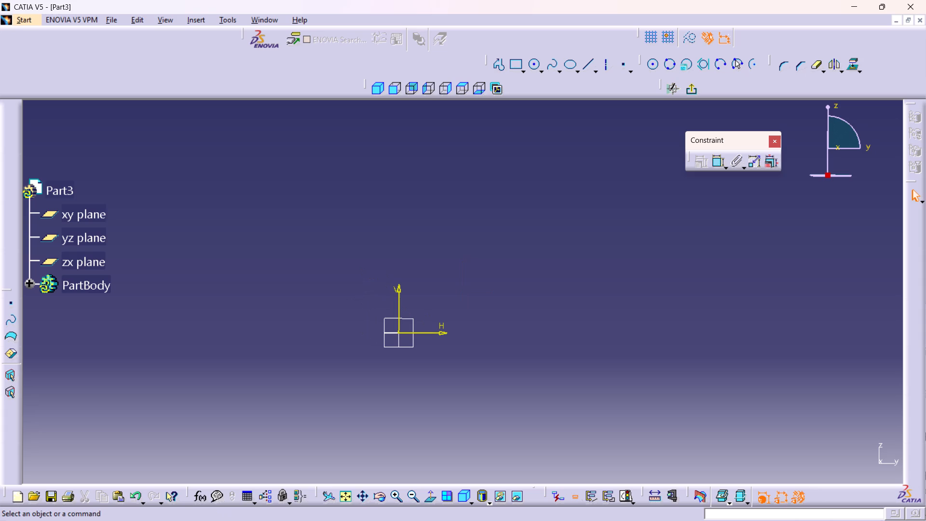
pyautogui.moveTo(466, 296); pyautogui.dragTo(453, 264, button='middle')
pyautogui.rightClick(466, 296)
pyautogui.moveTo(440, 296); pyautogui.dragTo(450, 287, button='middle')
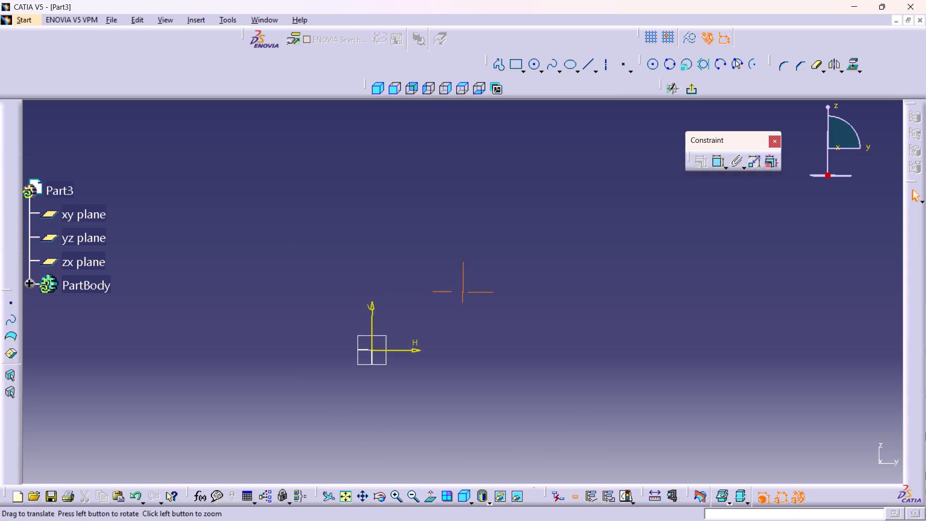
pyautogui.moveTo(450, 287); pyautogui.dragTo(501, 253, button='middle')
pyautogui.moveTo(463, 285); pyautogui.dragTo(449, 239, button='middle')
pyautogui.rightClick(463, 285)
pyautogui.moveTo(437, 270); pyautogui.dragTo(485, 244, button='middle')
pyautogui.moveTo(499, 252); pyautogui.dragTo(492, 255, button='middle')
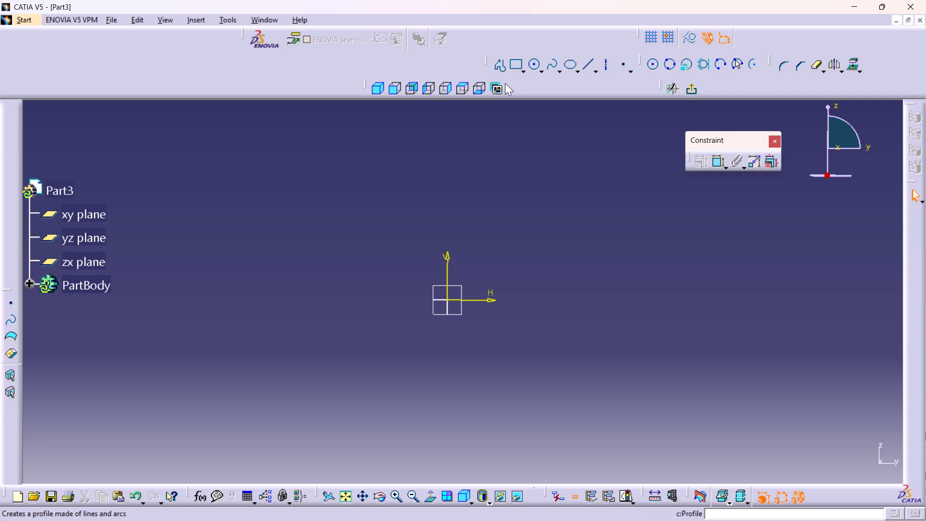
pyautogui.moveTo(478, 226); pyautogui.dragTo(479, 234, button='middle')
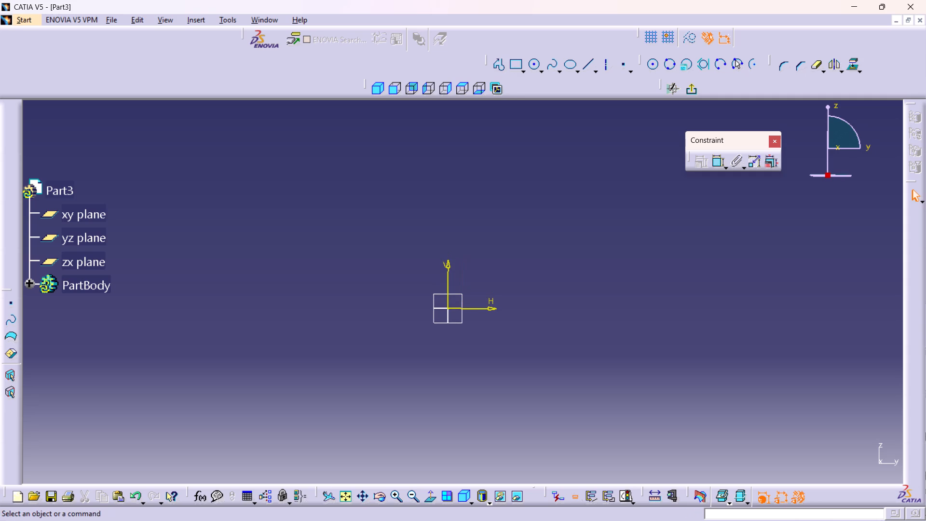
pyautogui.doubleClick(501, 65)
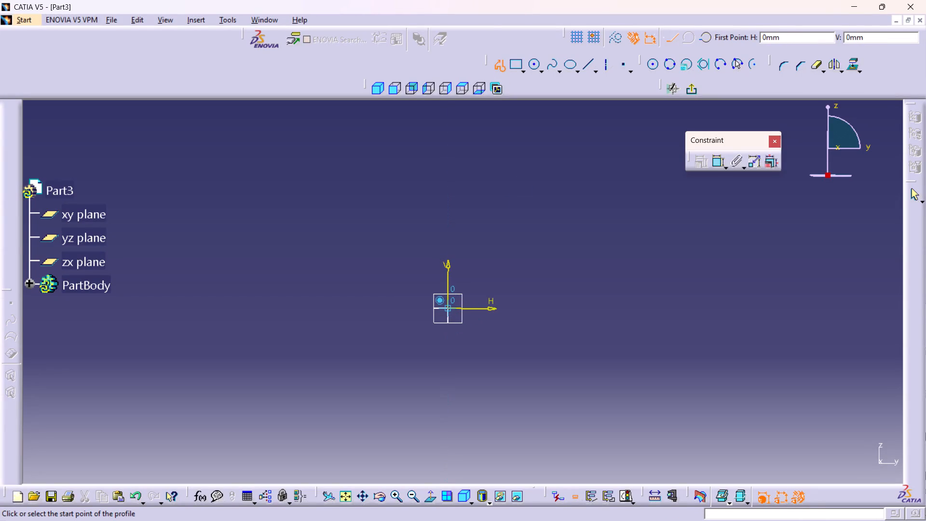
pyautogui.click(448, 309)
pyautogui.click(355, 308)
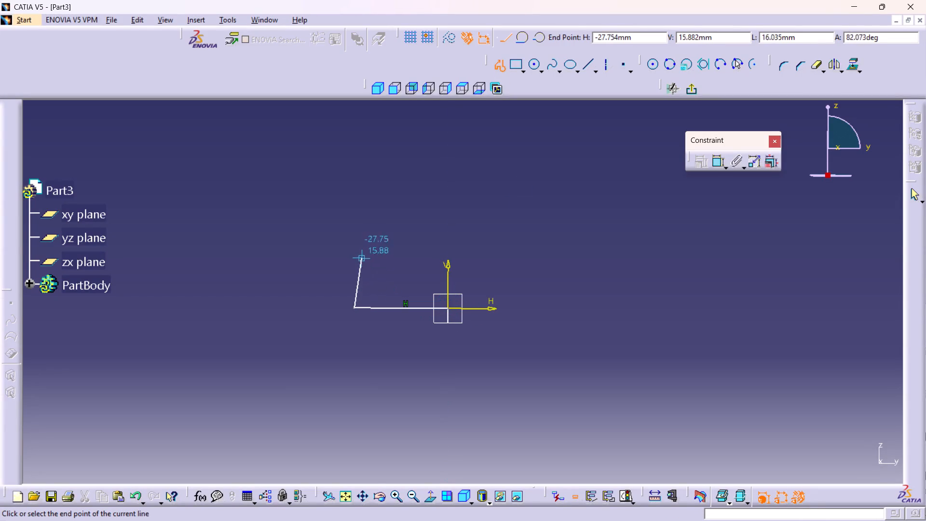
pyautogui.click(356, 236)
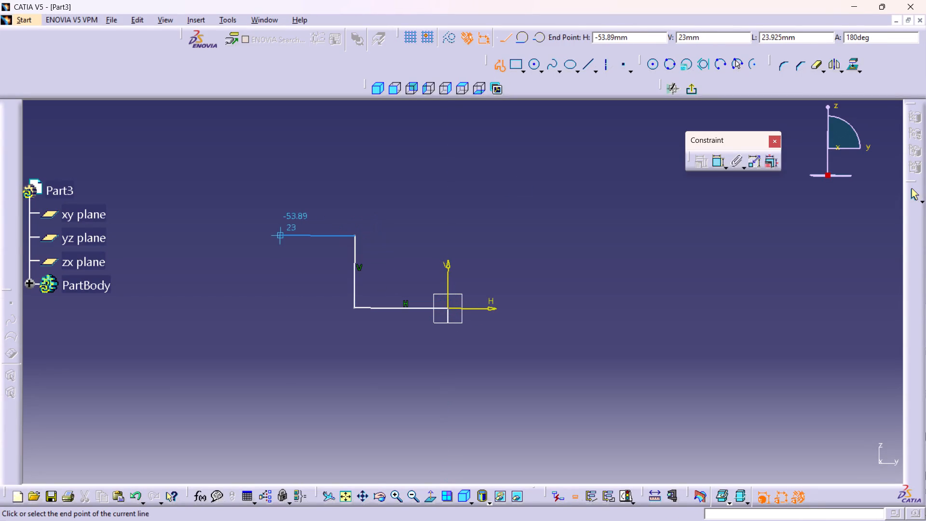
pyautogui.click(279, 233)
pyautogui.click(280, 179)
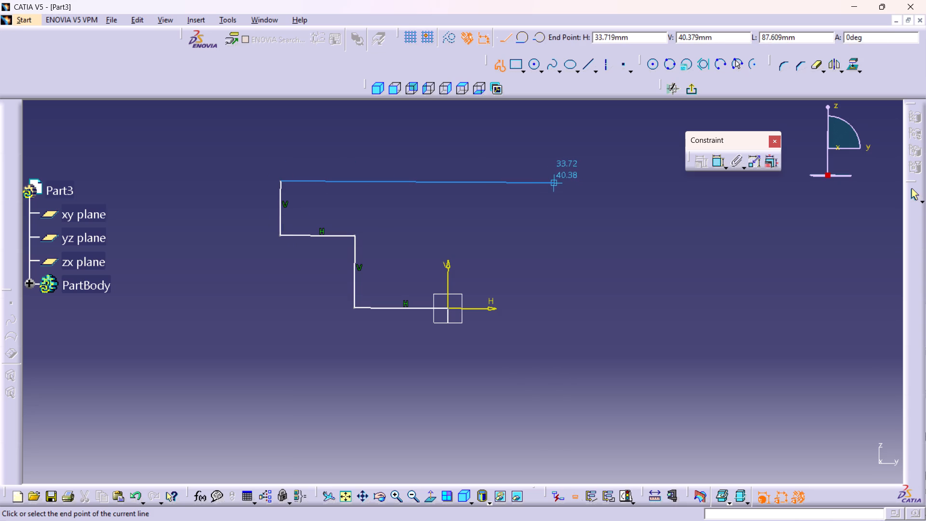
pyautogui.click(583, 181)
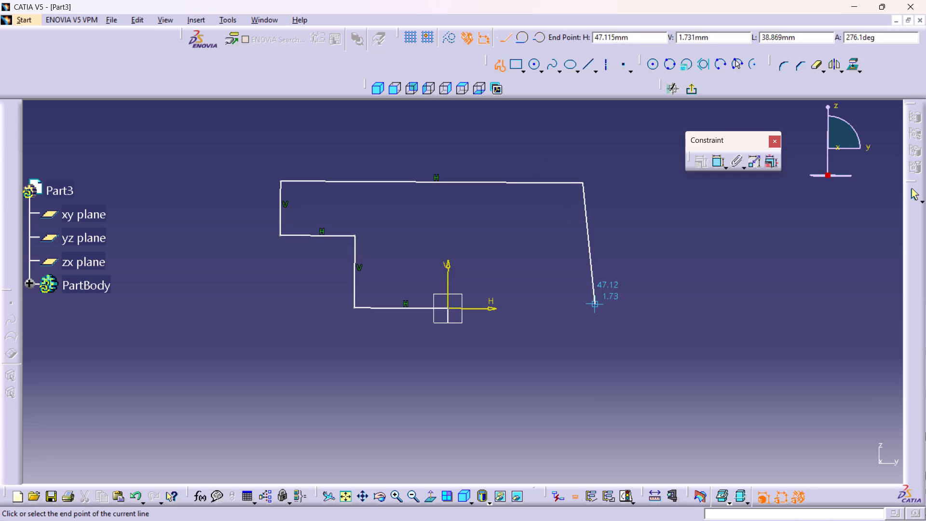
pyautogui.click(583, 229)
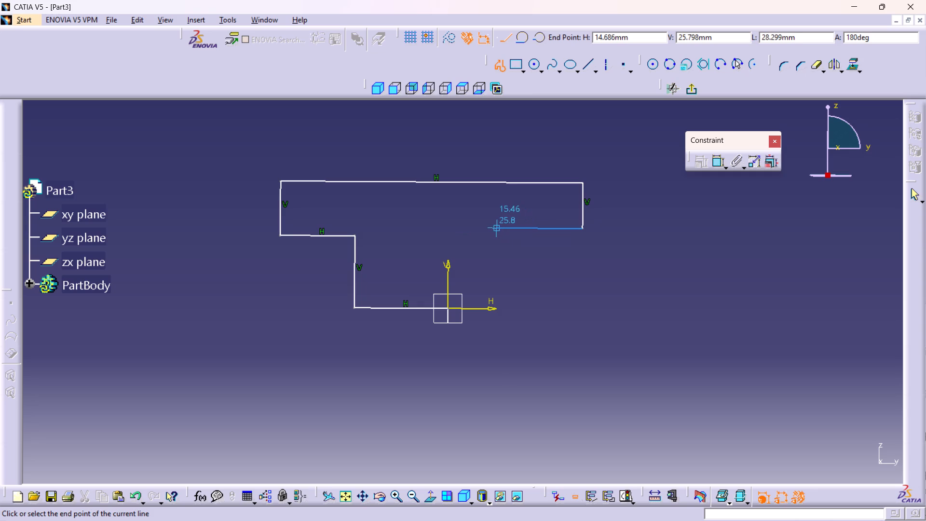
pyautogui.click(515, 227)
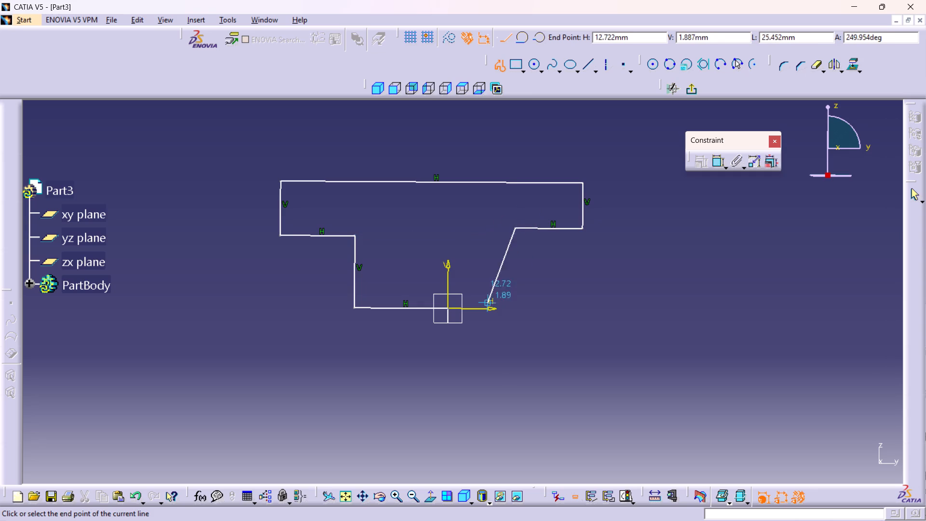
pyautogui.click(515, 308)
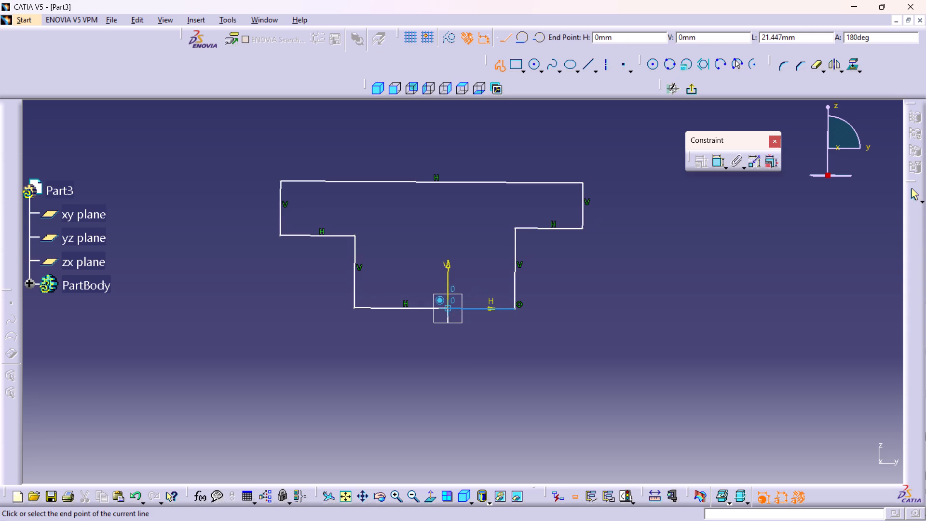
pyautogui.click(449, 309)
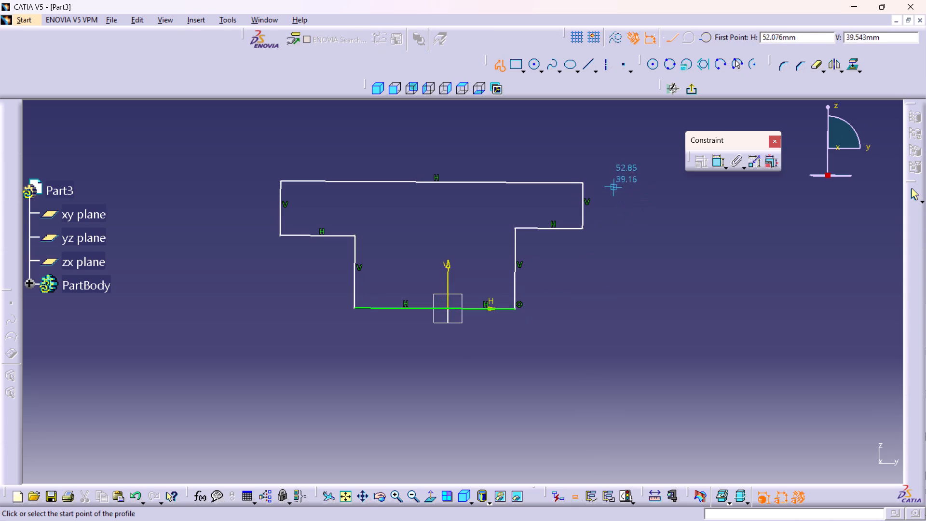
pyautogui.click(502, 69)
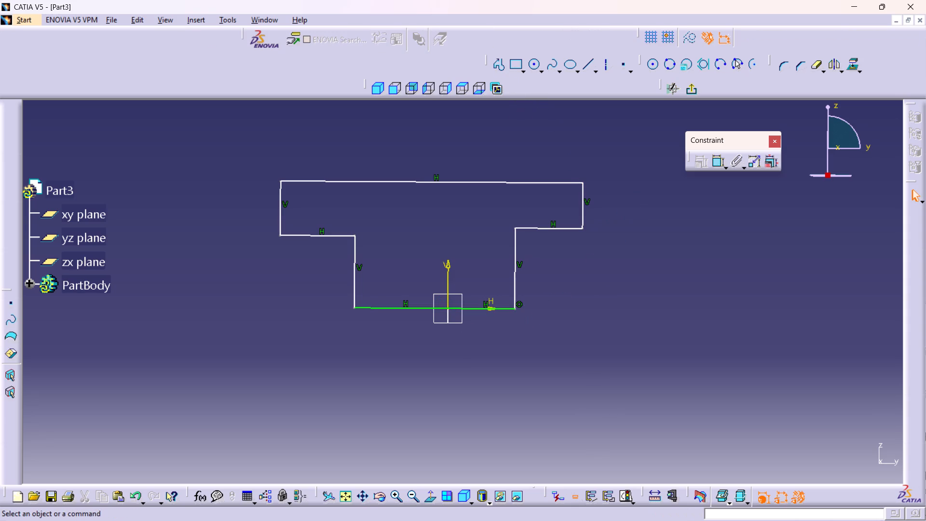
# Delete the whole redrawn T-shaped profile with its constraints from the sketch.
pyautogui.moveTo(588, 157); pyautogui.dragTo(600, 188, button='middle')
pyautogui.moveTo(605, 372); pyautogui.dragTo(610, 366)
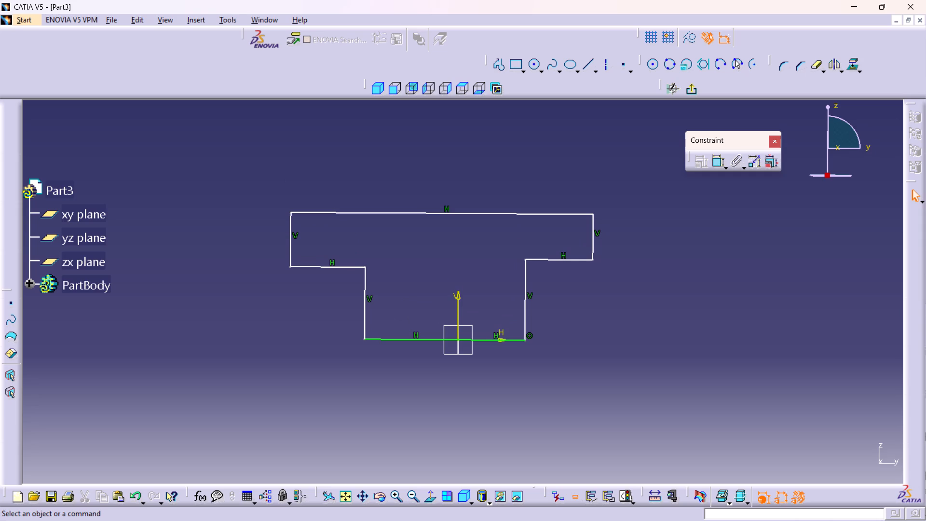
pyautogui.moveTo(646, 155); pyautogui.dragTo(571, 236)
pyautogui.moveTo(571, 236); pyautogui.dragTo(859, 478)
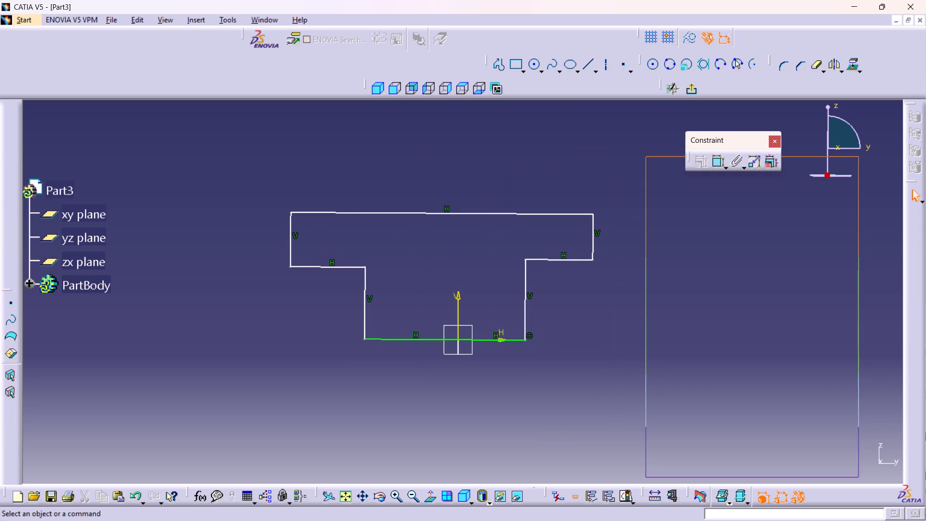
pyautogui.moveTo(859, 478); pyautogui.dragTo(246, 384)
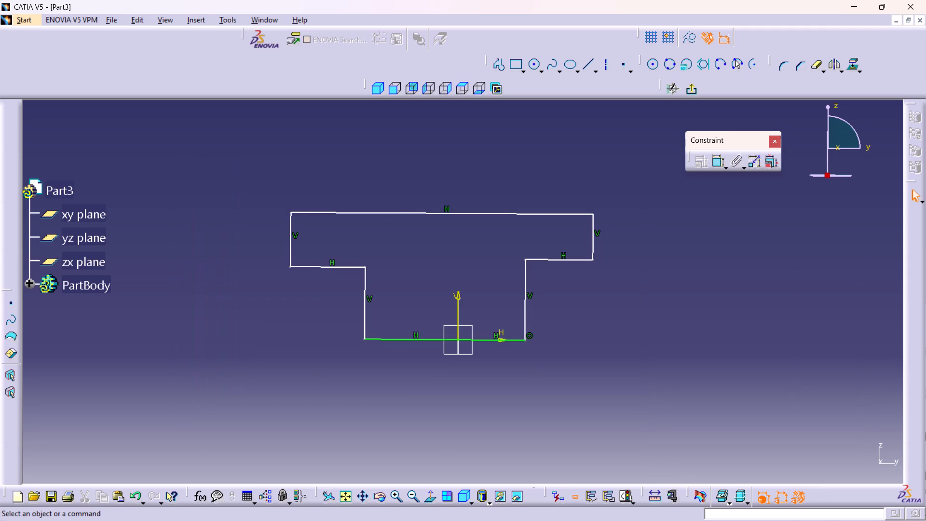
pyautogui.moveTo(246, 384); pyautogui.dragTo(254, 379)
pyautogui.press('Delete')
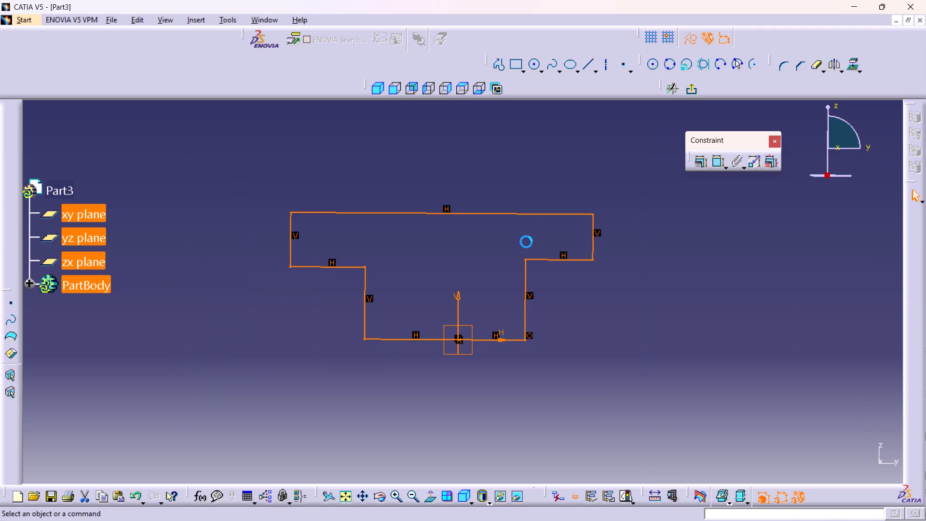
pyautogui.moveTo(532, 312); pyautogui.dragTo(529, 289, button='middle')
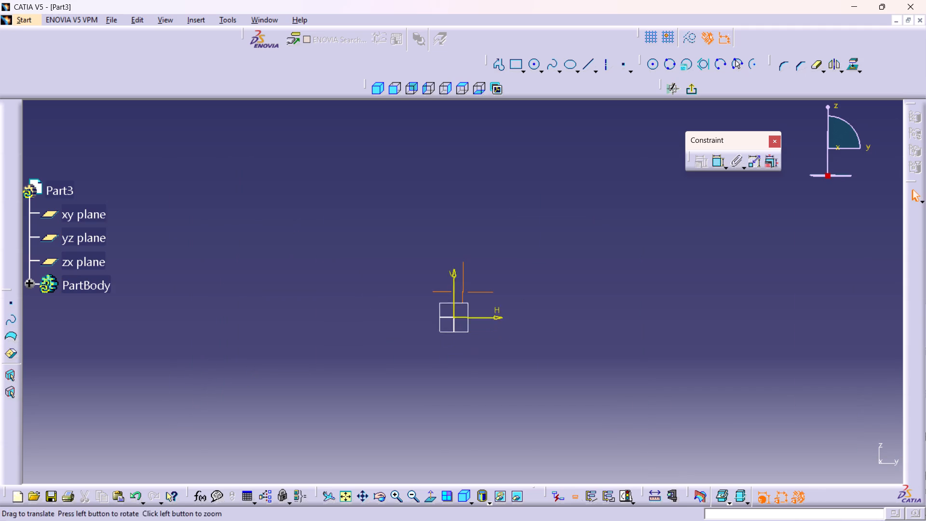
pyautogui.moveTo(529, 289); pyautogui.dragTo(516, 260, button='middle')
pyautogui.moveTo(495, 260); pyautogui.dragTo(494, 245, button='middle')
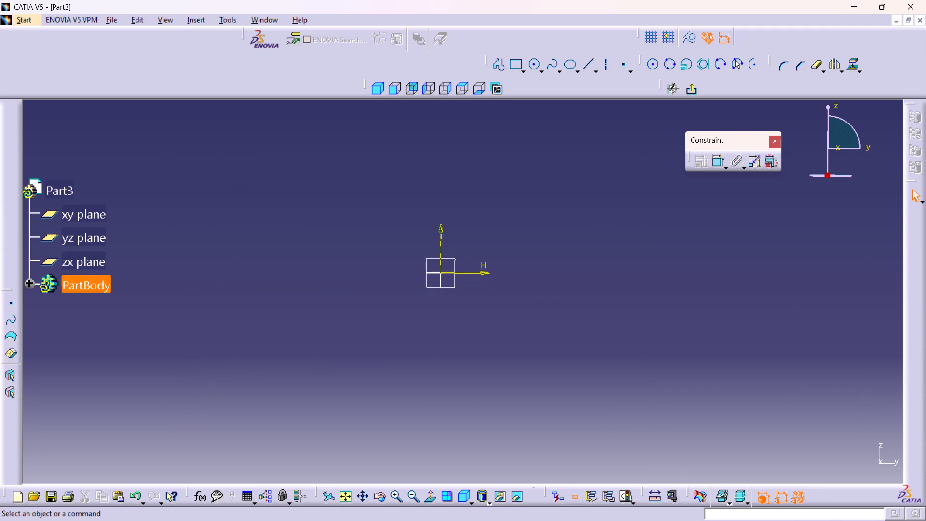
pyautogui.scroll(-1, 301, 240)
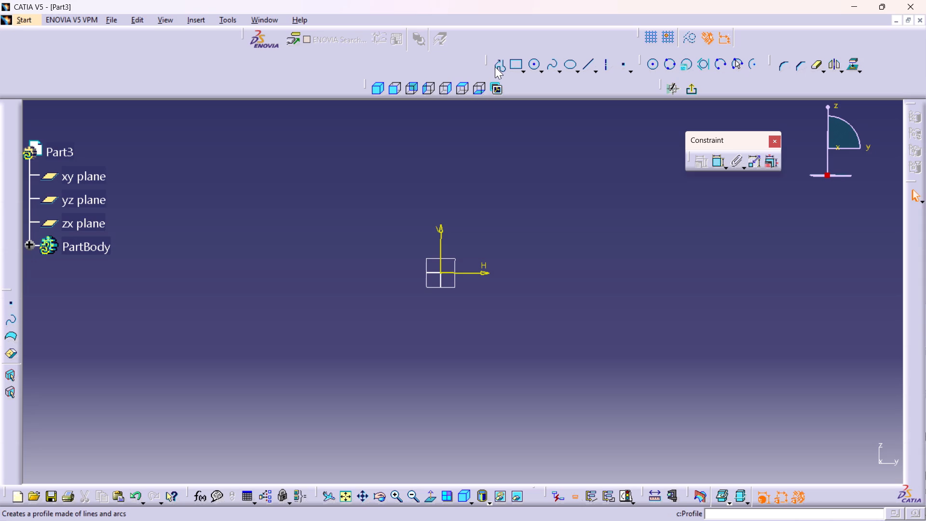
# Draw a closed stepped T-shaped profile with two symmetric steps per side from the sketch origin, about 115 mm wide and 49 mm high.
pyautogui.doubleClick(501, 64)
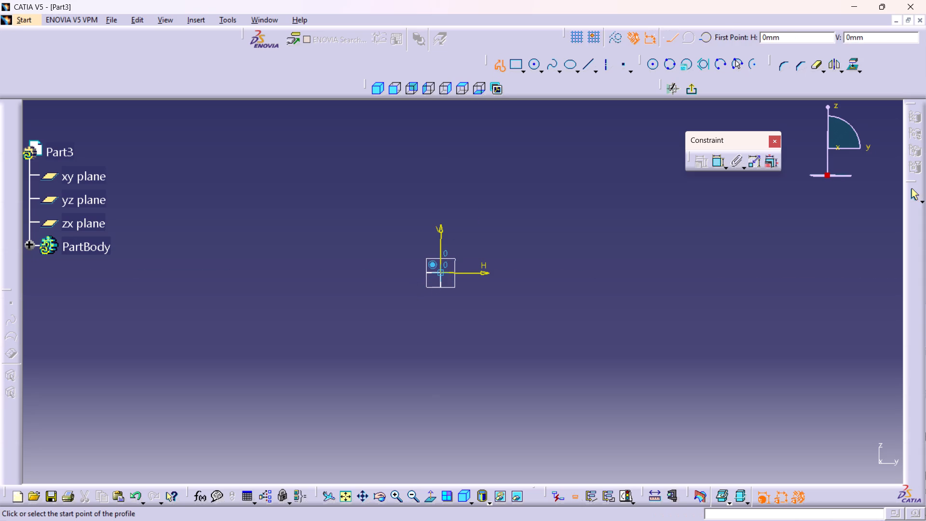
pyautogui.click(439, 274)
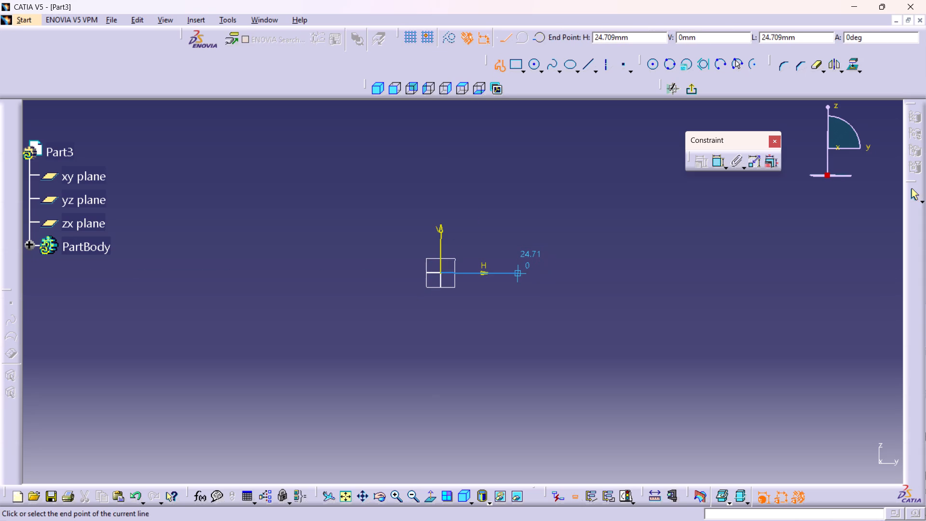
pyautogui.click(518, 274)
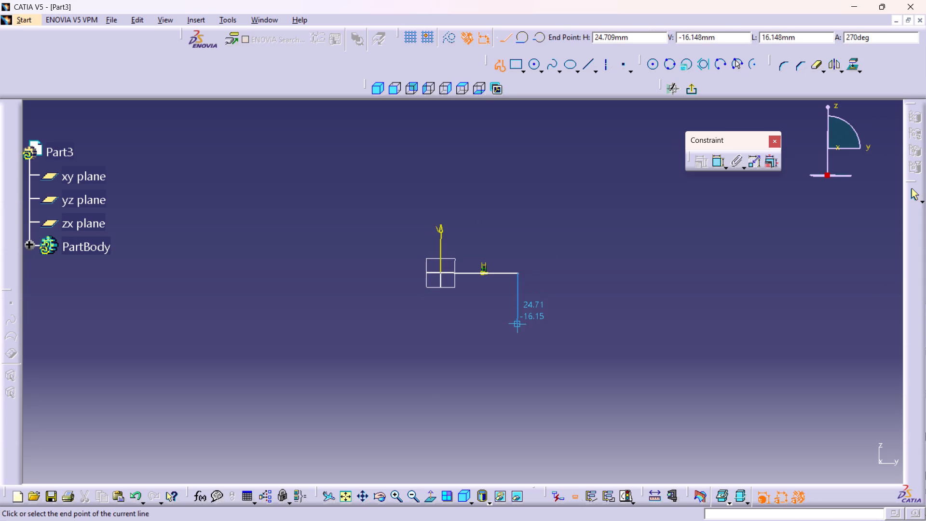
pyautogui.click(520, 324)
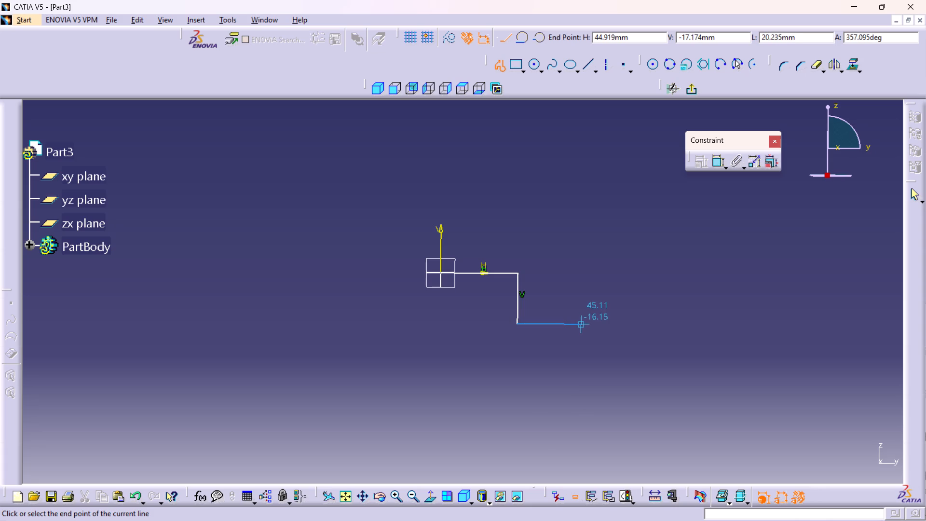
pyautogui.click(581, 325)
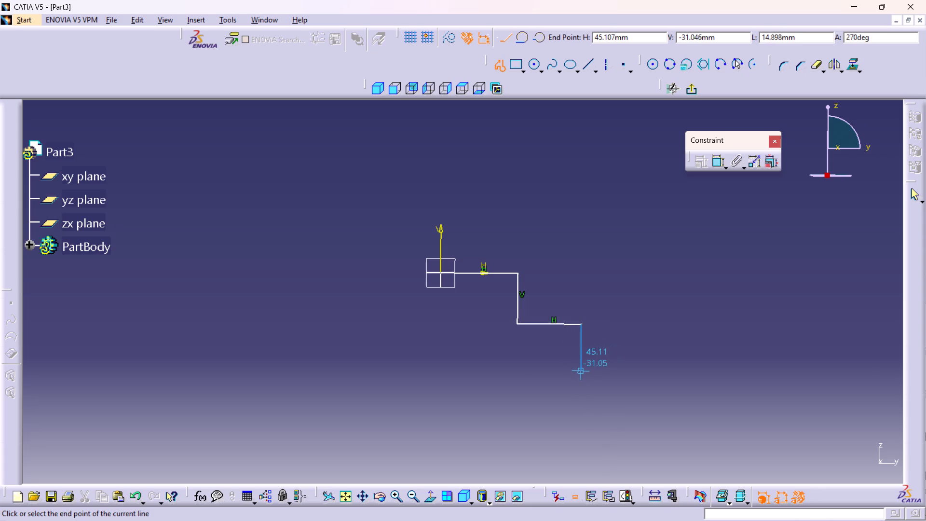
pyautogui.click(579, 370)
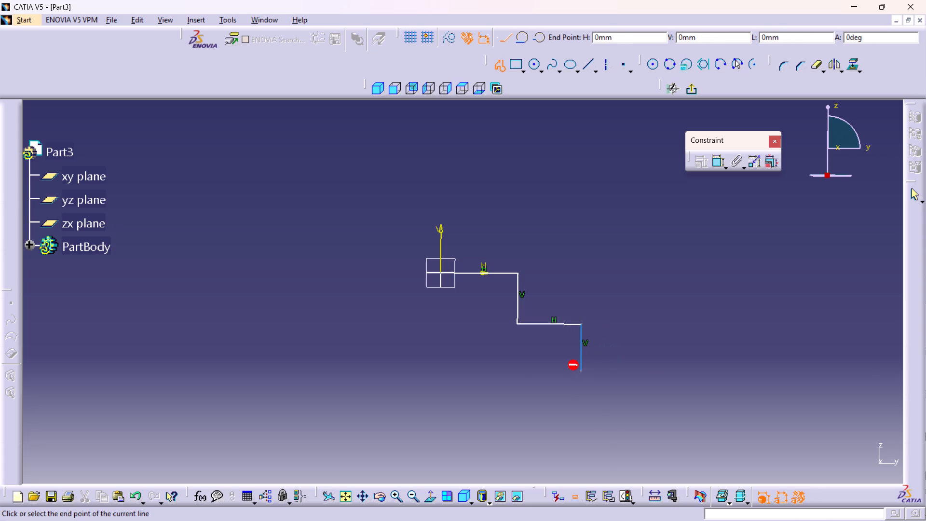
pyautogui.click(664, 372)
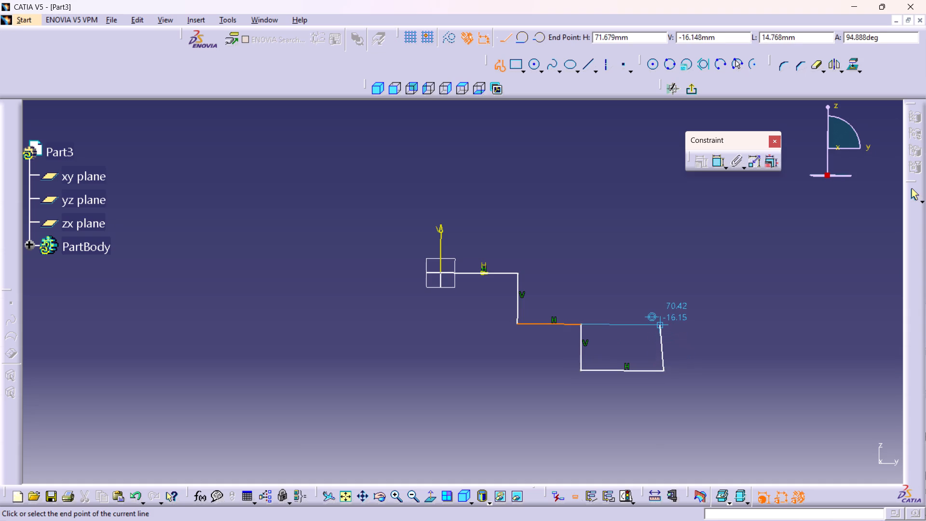
pyautogui.click(662, 324)
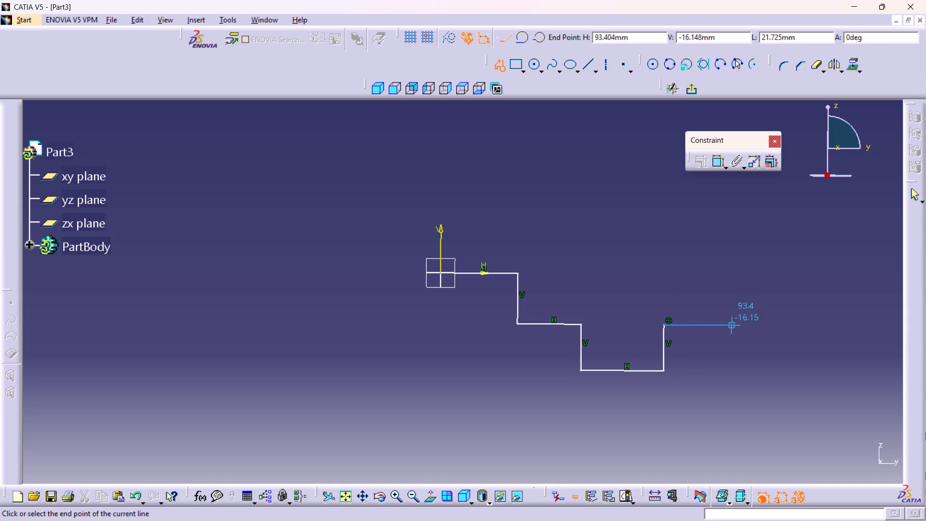
pyautogui.click(732, 325)
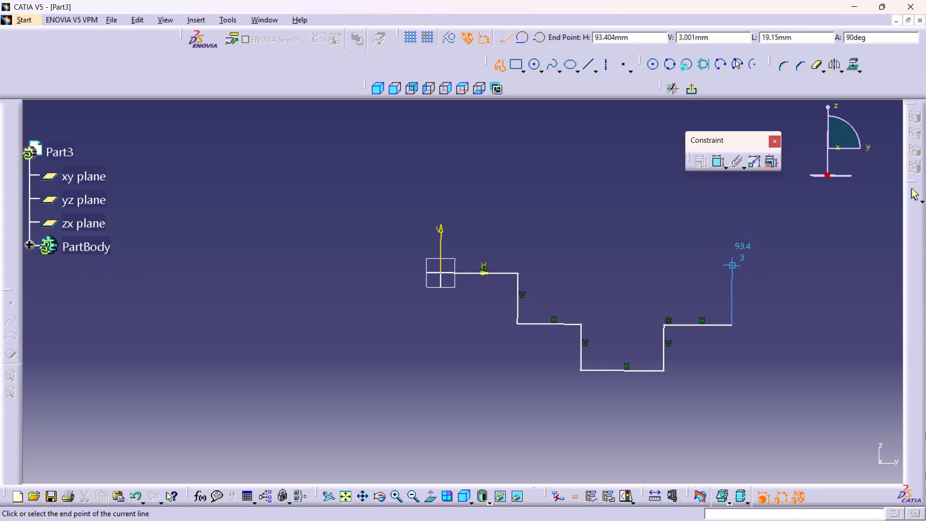
pyautogui.click(732, 276)
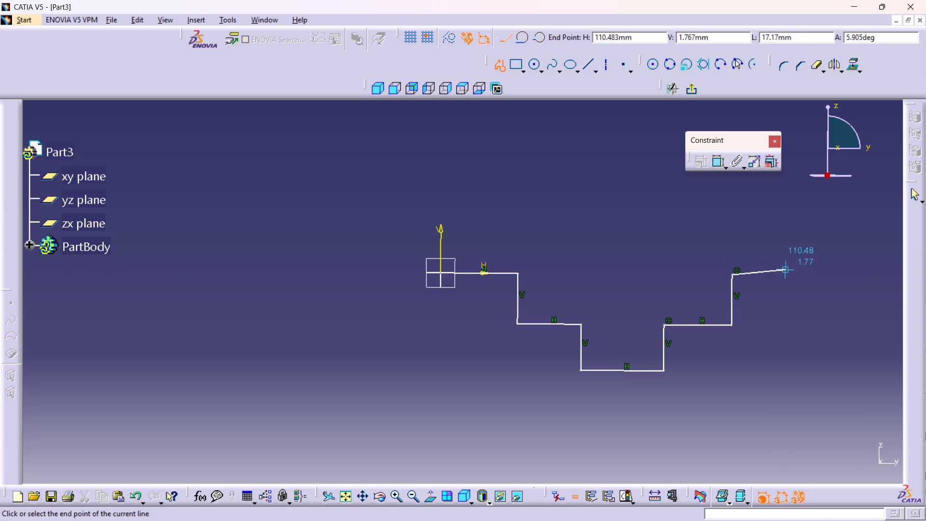
pyautogui.click(800, 275)
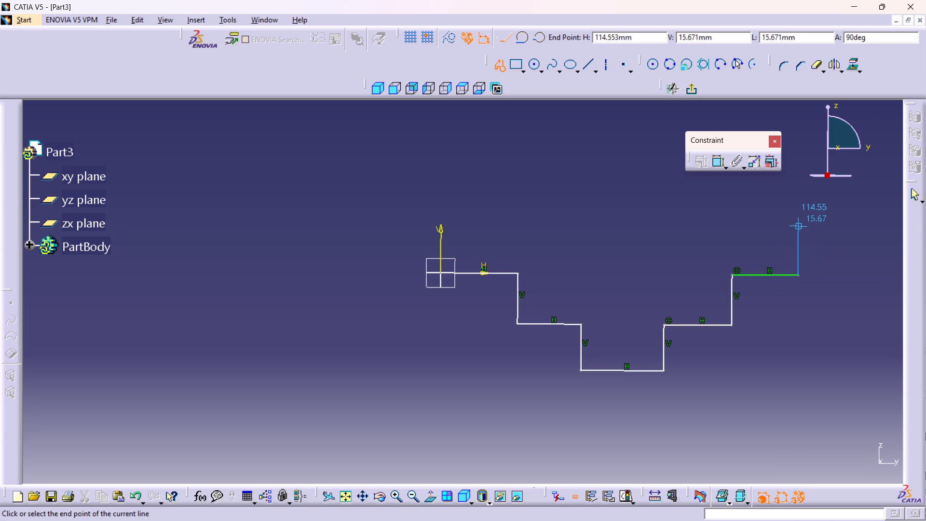
pyautogui.click(799, 218)
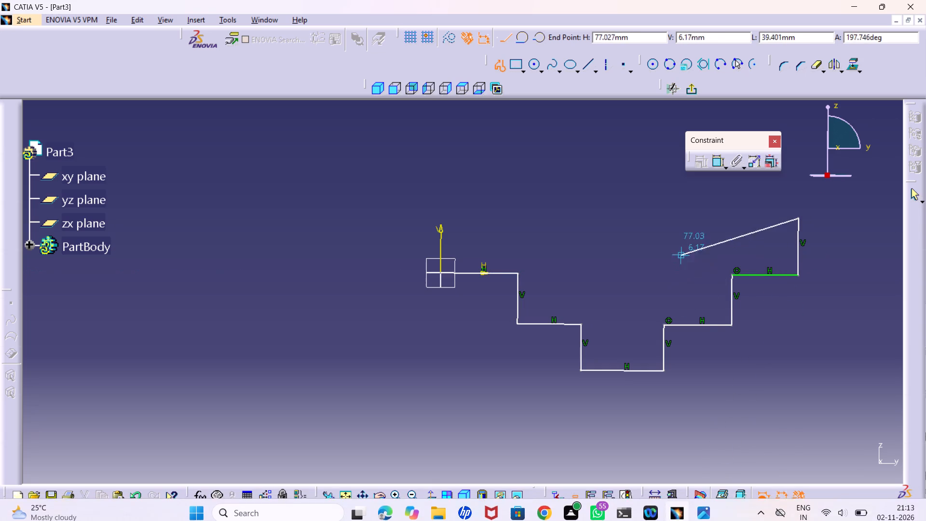
pyautogui.click(440, 213)
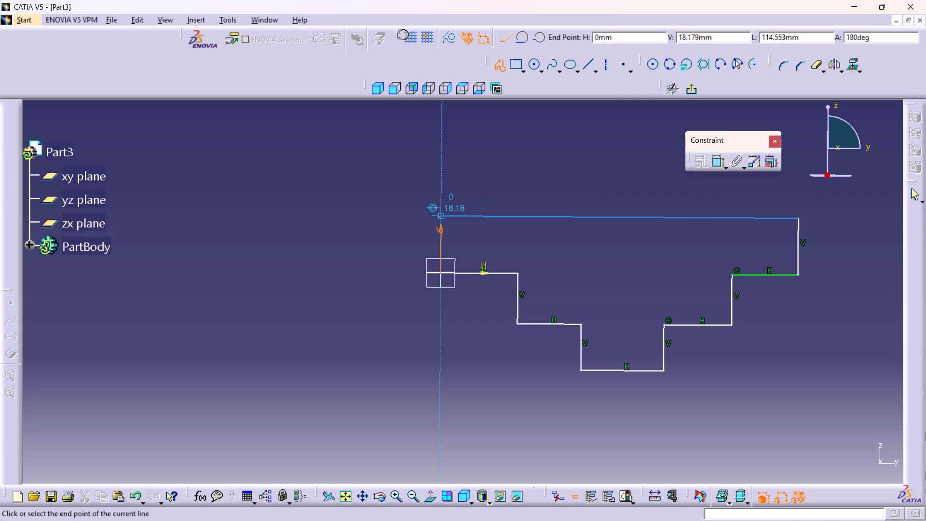
pyautogui.click(444, 270)
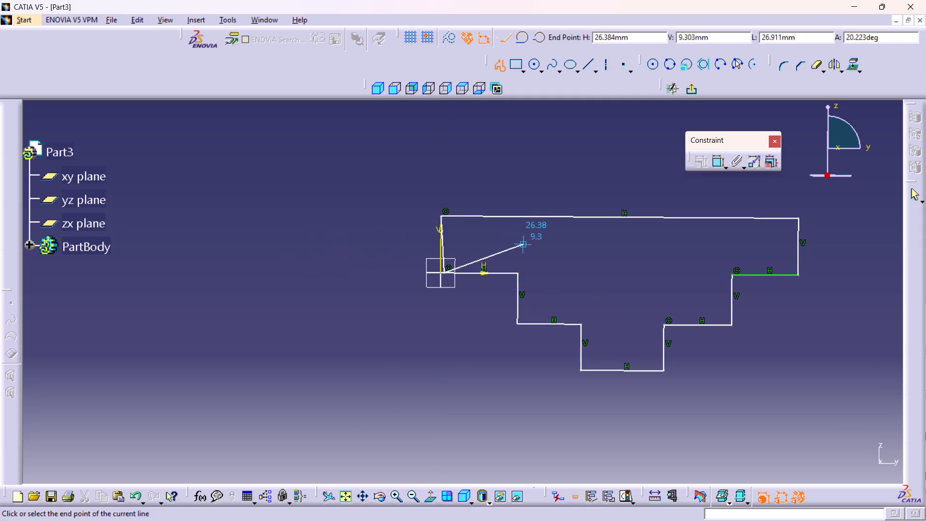
pyautogui.hotkey('ctrl', 'z')
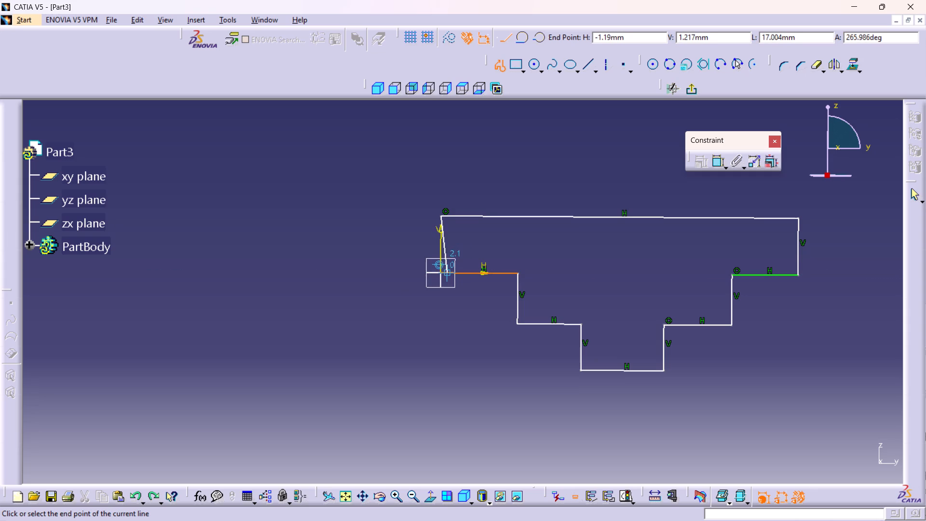
pyautogui.click(440, 272)
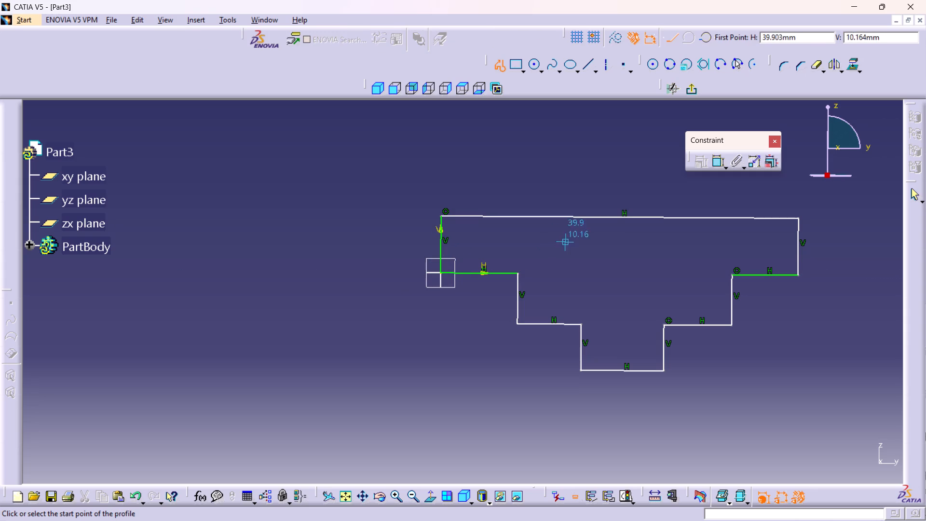
pyautogui.moveTo(667, 259); pyautogui.dragTo(565, 276, button='middle')
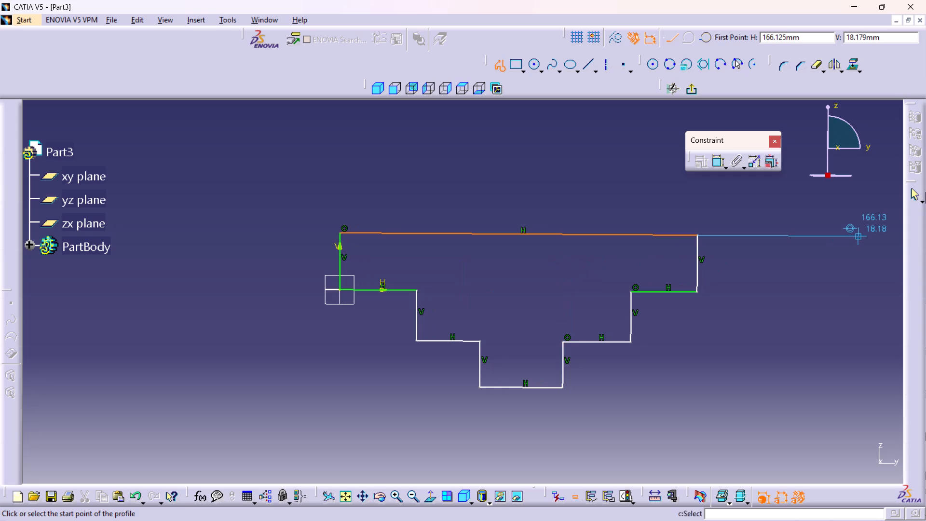
pyautogui.click(911, 194)
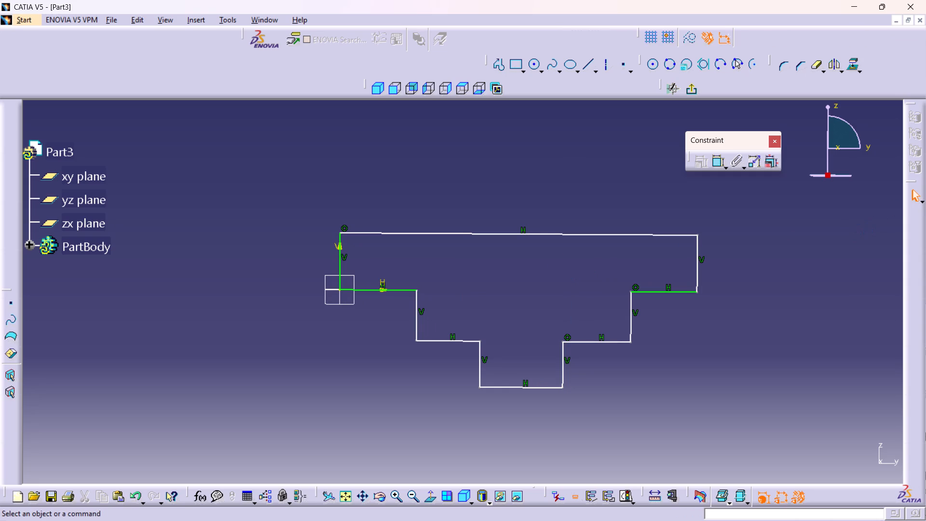
# Dimension the profile's overall width between its outermost vertical edges, placing the dimension above the top edge.
pyautogui.moveTo(733, 294); pyautogui.dragTo(726, 281, button='middle')
pyautogui.moveTo(708, 306); pyautogui.dragTo(706, 314, button='middle')
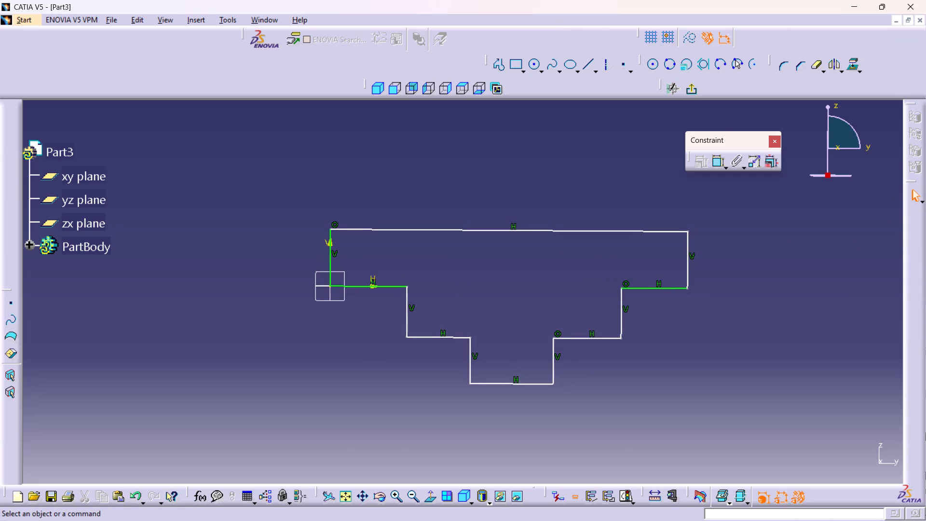
pyautogui.moveTo(699, 347); pyautogui.dragTo(692, 332, button='middle')
pyautogui.middleClick(656, 351)
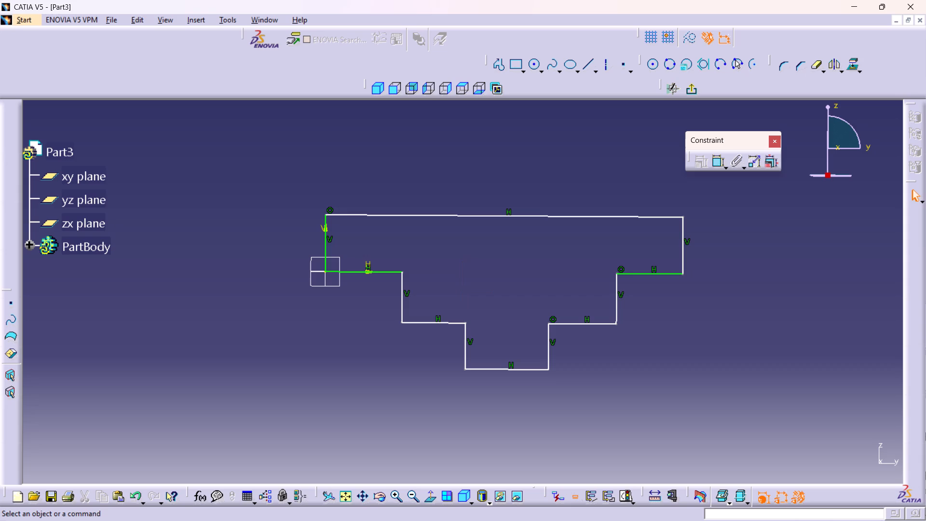
pyautogui.moveTo(685, 323); pyautogui.dragTo(654, 331, button='middle')
pyautogui.middleClick(646, 353)
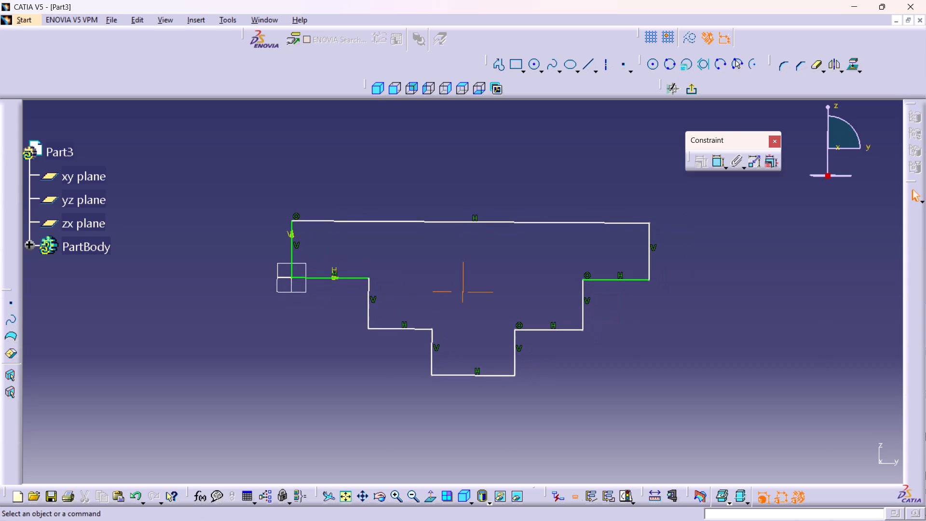
pyautogui.moveTo(651, 323); pyautogui.dragTo(655, 344, button='middle')
pyautogui.click(715, 157)
pyautogui.click(716, 160)
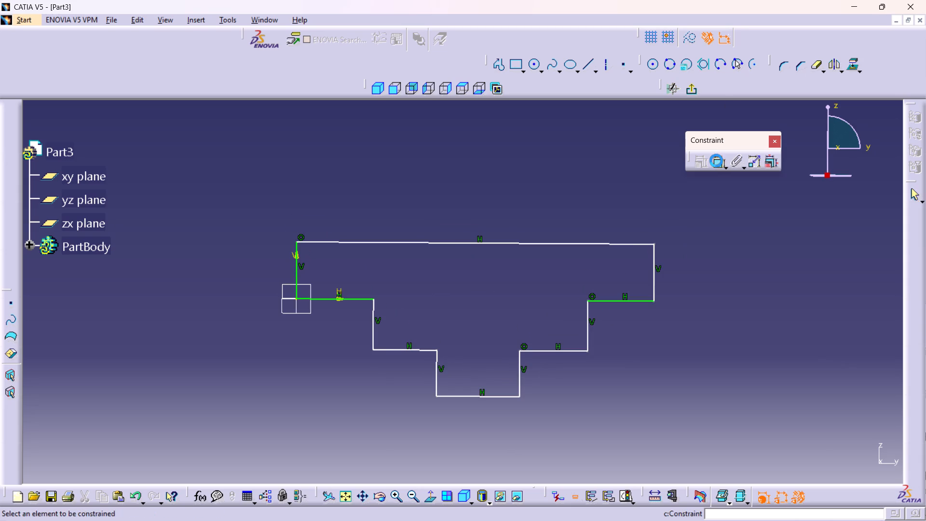
pyautogui.click(298, 268)
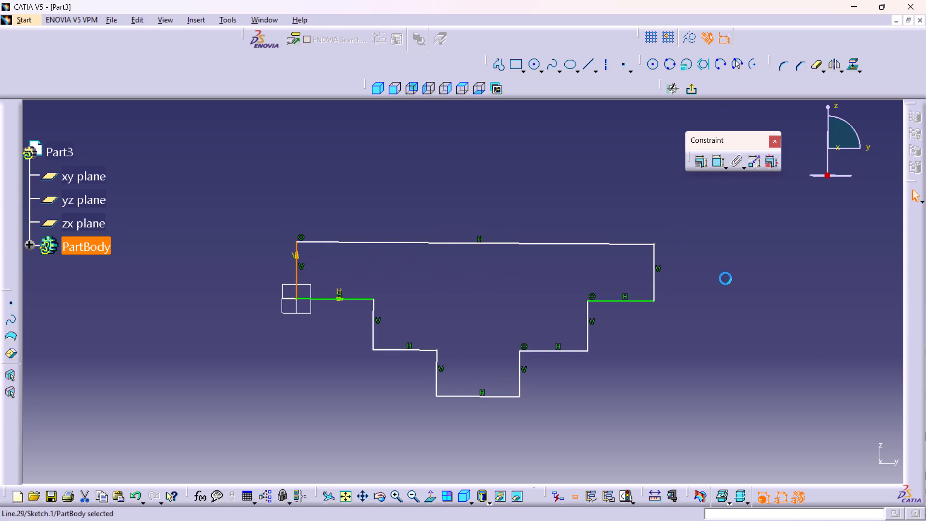
pyautogui.click(655, 270)
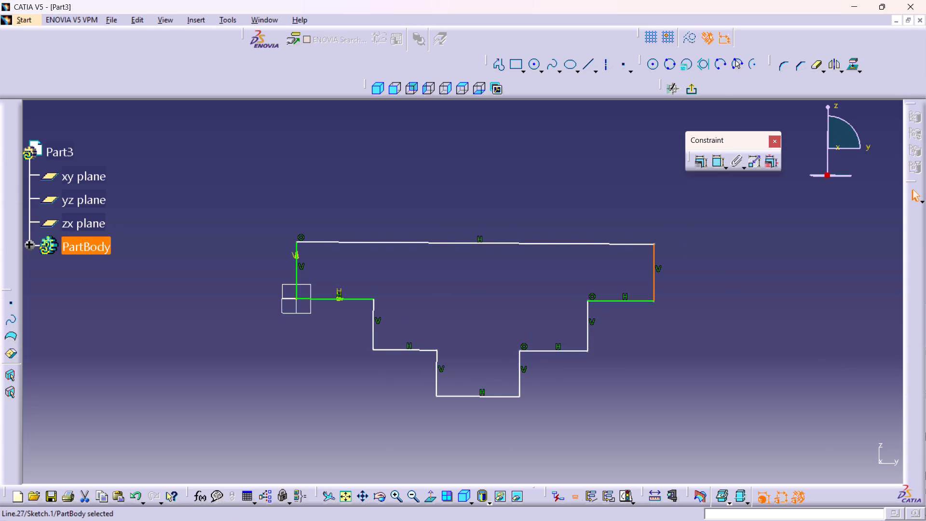
pyautogui.click(719, 160)
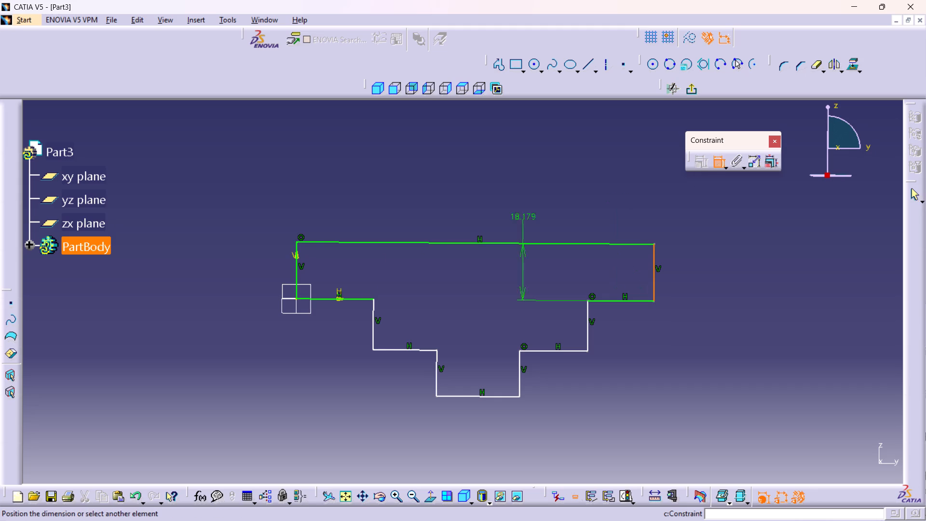
pyautogui.click(296, 274)
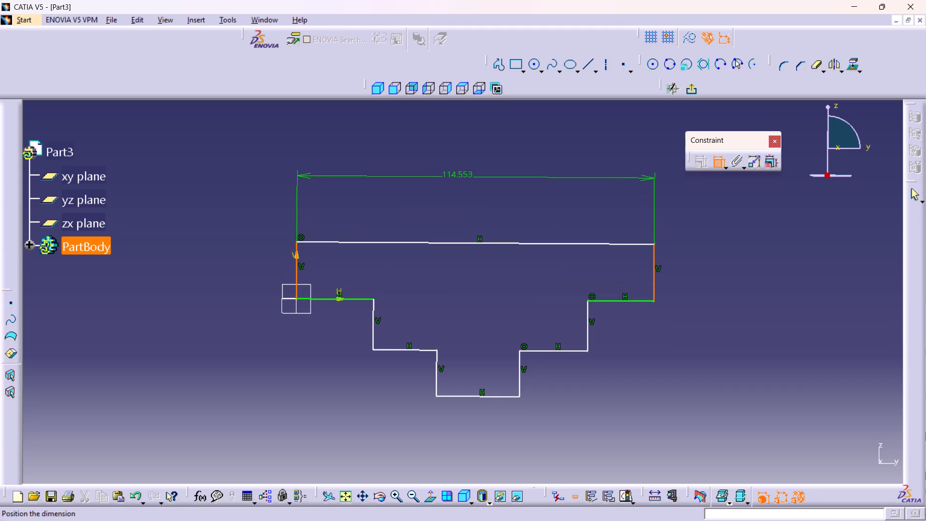
pyautogui.click(456, 171)
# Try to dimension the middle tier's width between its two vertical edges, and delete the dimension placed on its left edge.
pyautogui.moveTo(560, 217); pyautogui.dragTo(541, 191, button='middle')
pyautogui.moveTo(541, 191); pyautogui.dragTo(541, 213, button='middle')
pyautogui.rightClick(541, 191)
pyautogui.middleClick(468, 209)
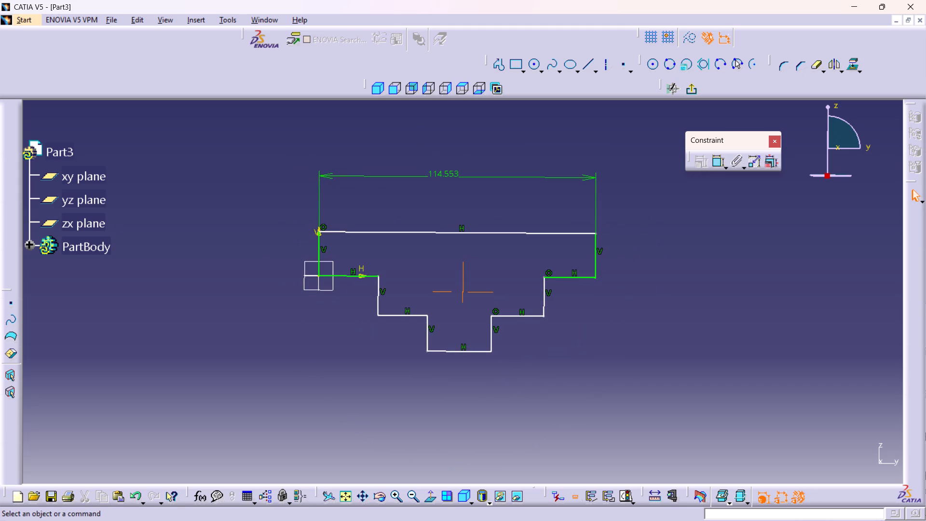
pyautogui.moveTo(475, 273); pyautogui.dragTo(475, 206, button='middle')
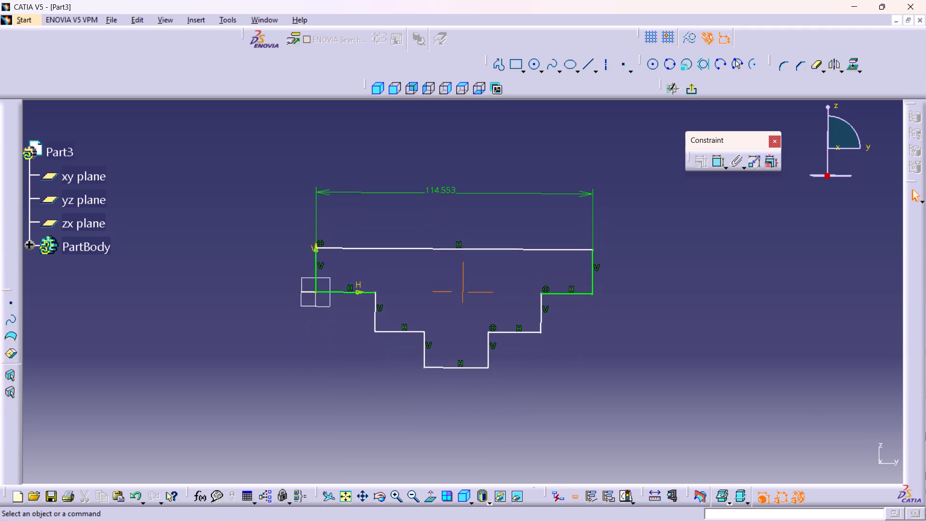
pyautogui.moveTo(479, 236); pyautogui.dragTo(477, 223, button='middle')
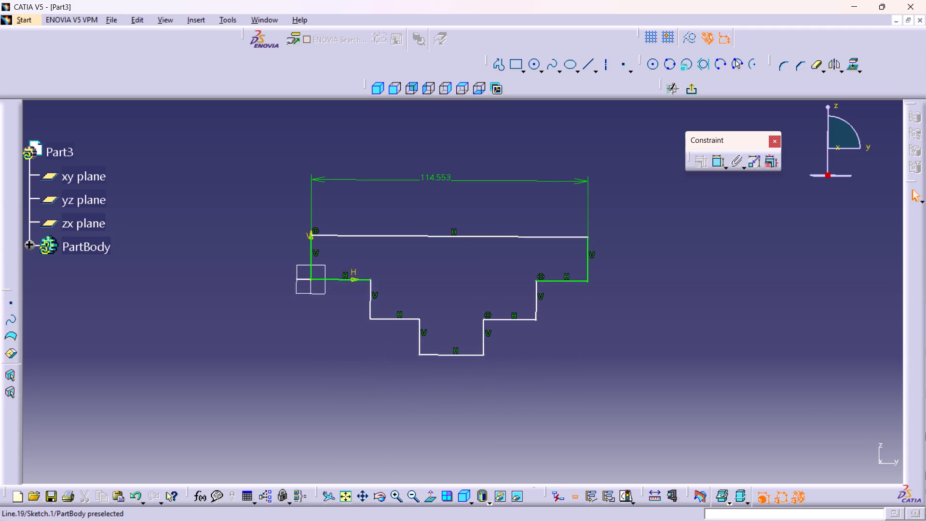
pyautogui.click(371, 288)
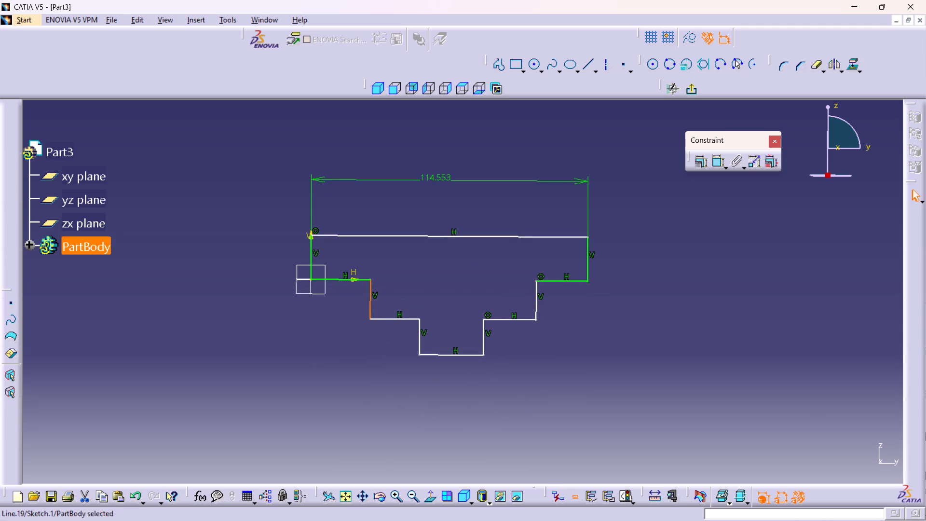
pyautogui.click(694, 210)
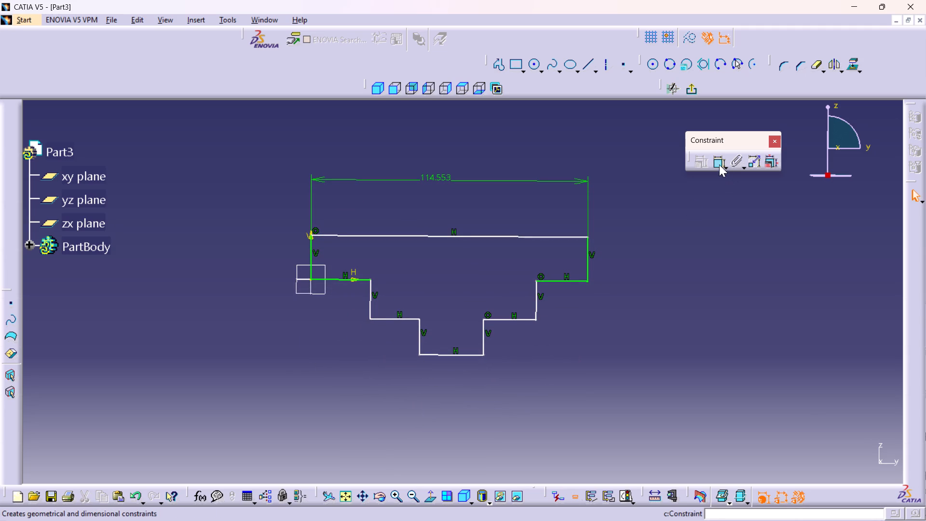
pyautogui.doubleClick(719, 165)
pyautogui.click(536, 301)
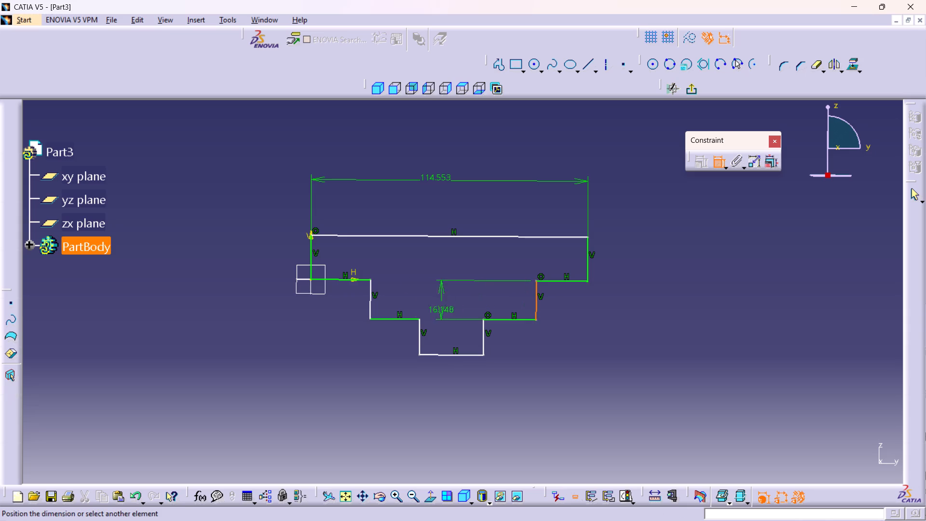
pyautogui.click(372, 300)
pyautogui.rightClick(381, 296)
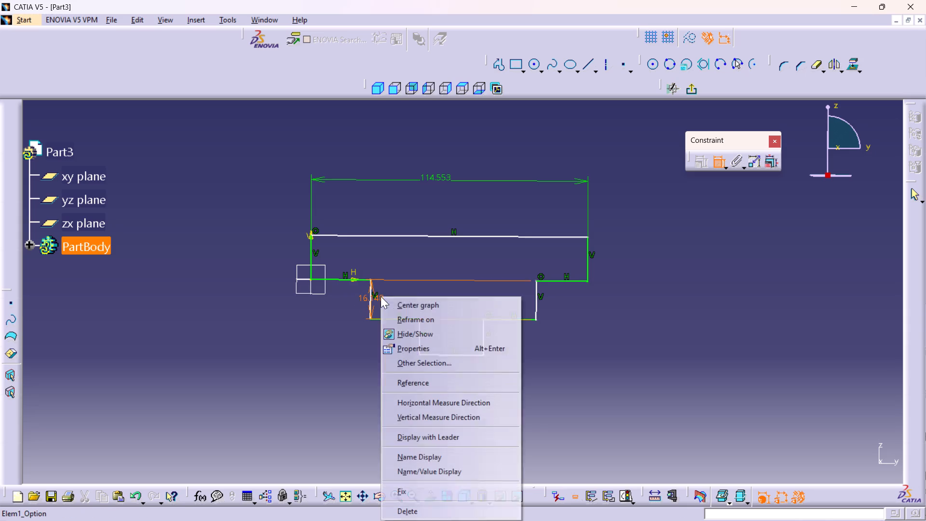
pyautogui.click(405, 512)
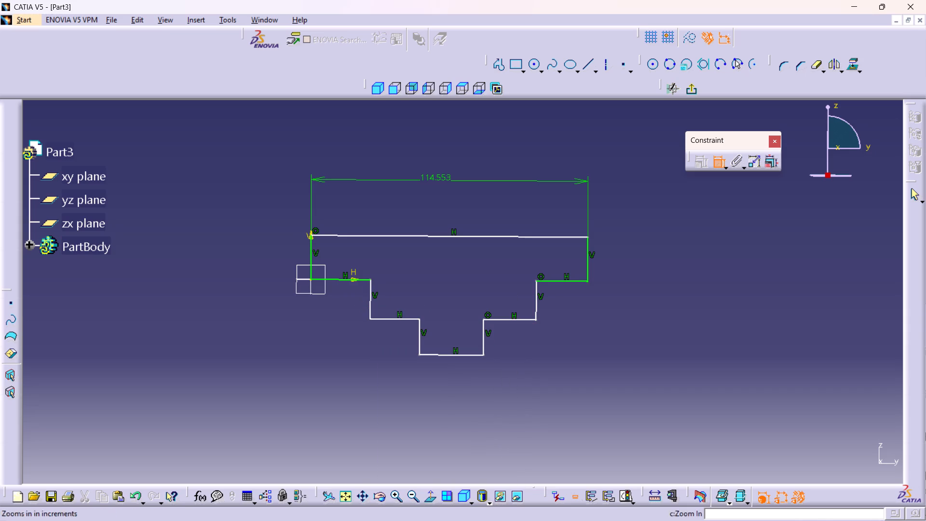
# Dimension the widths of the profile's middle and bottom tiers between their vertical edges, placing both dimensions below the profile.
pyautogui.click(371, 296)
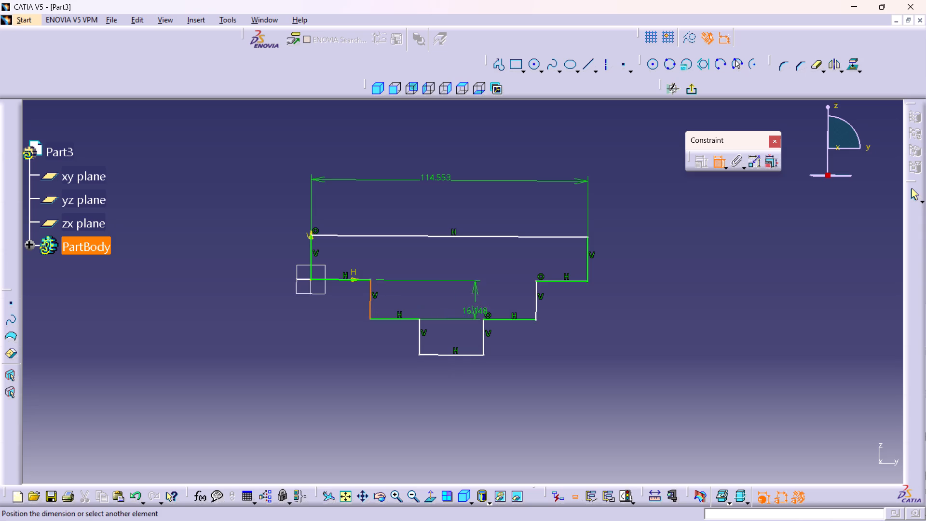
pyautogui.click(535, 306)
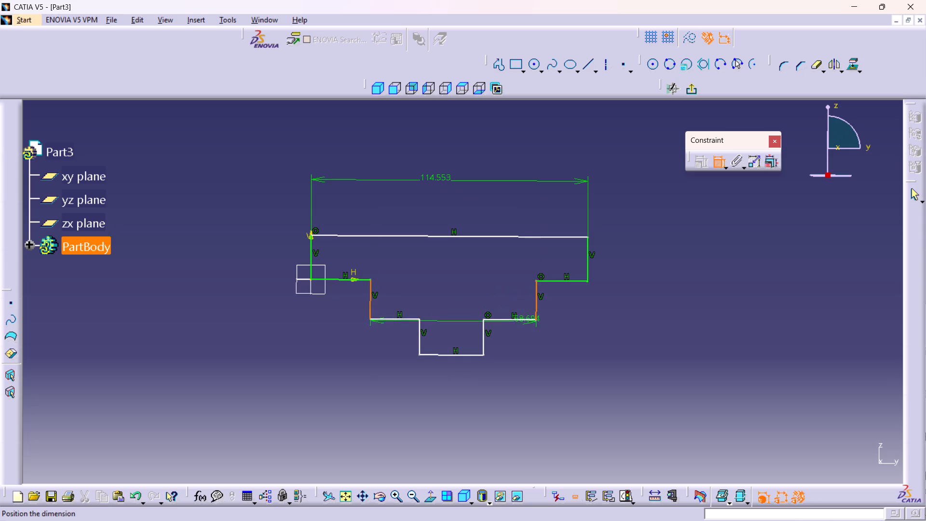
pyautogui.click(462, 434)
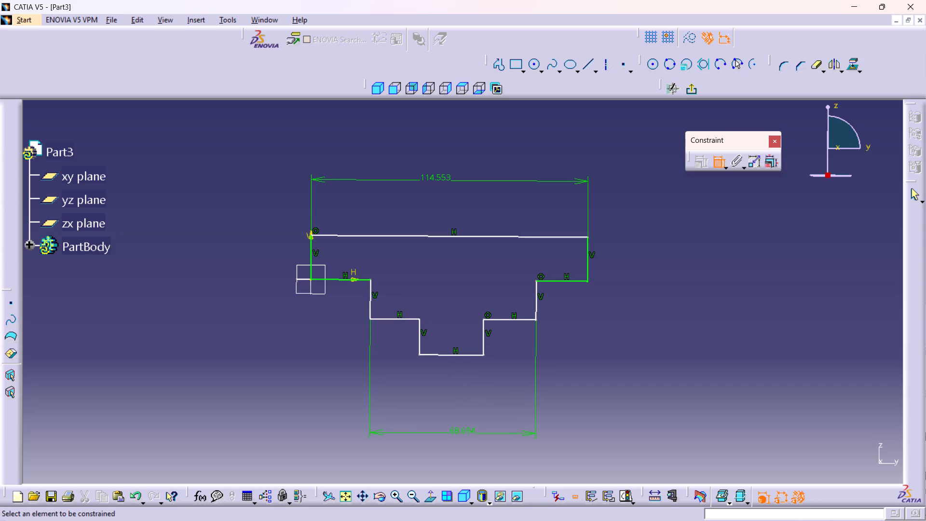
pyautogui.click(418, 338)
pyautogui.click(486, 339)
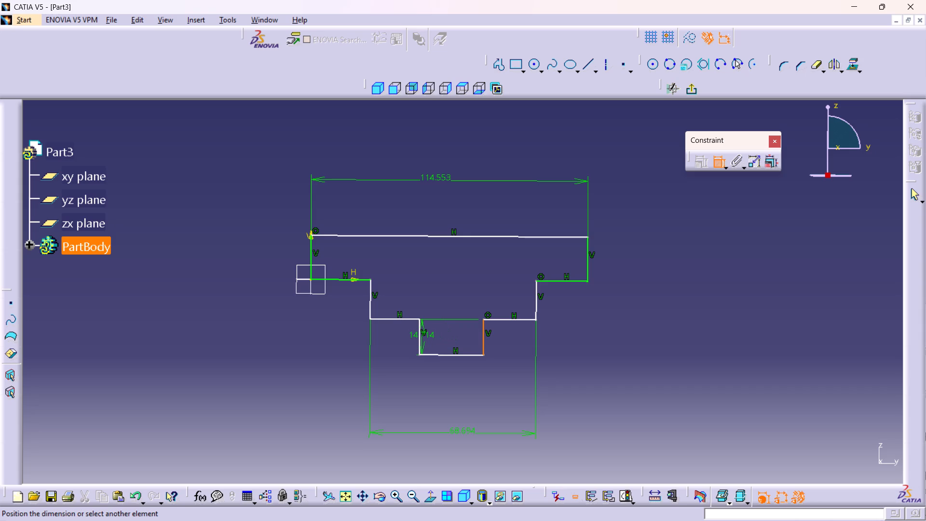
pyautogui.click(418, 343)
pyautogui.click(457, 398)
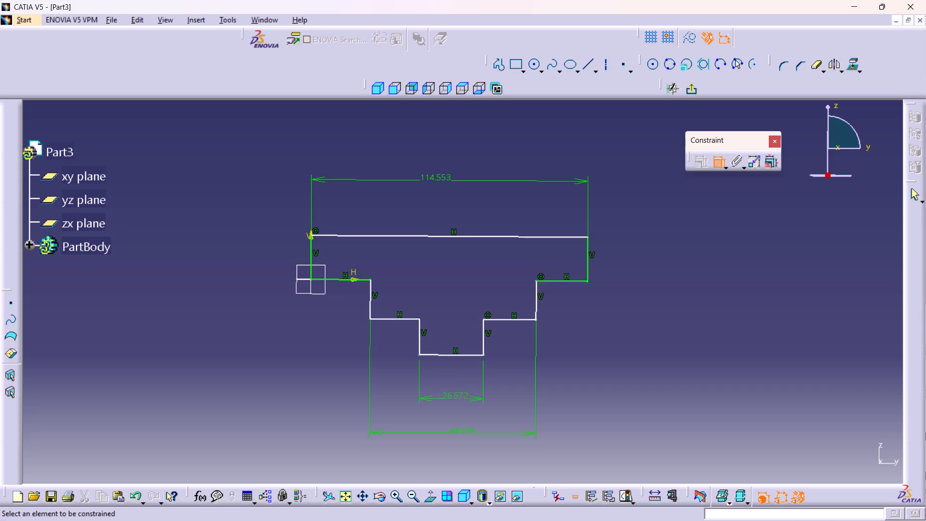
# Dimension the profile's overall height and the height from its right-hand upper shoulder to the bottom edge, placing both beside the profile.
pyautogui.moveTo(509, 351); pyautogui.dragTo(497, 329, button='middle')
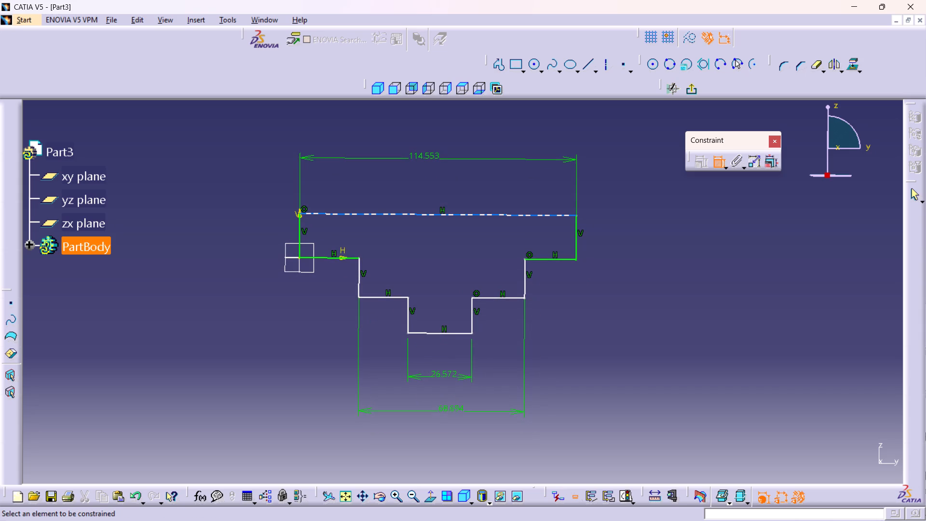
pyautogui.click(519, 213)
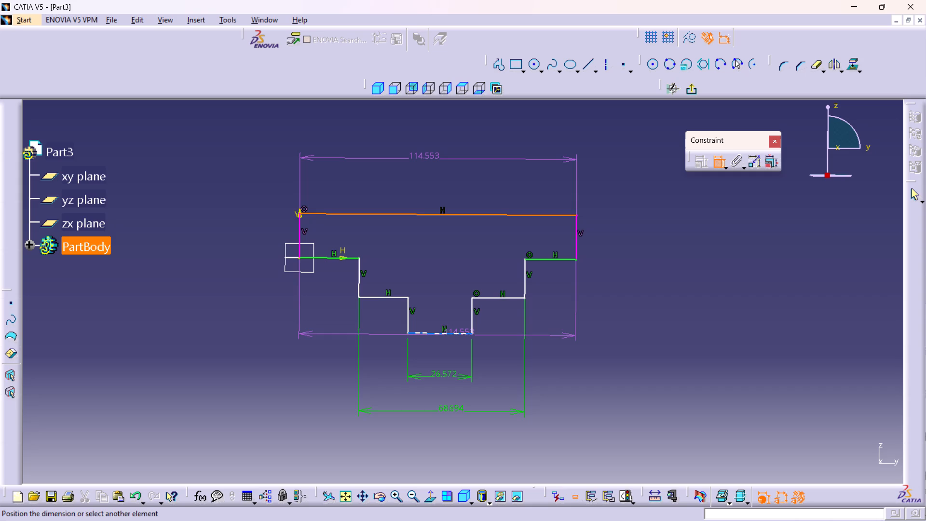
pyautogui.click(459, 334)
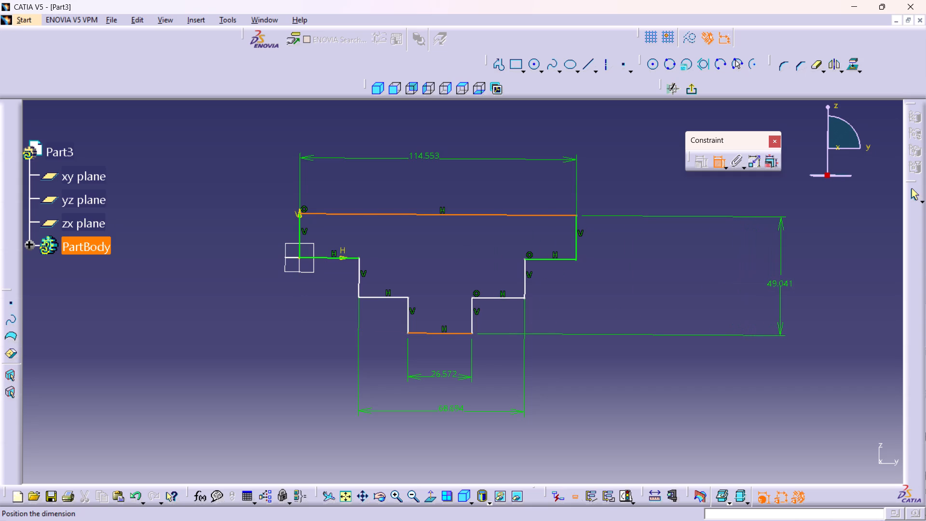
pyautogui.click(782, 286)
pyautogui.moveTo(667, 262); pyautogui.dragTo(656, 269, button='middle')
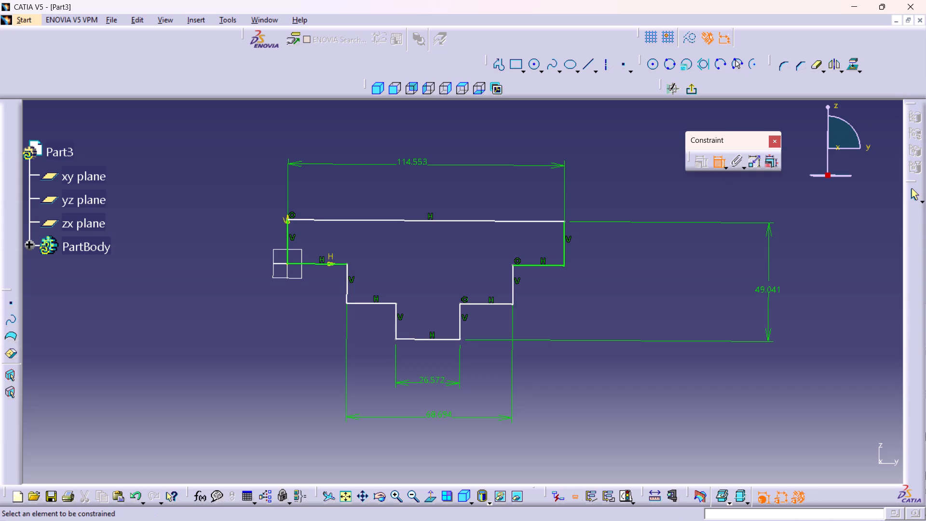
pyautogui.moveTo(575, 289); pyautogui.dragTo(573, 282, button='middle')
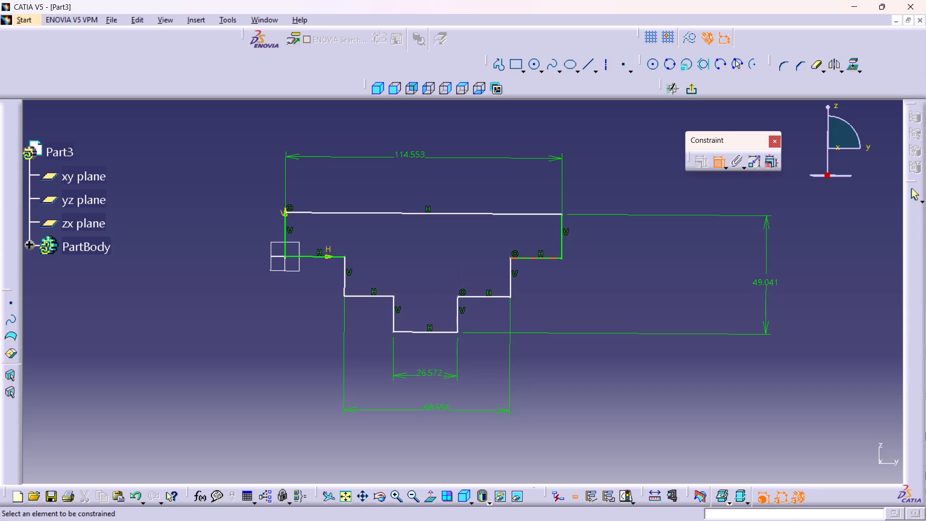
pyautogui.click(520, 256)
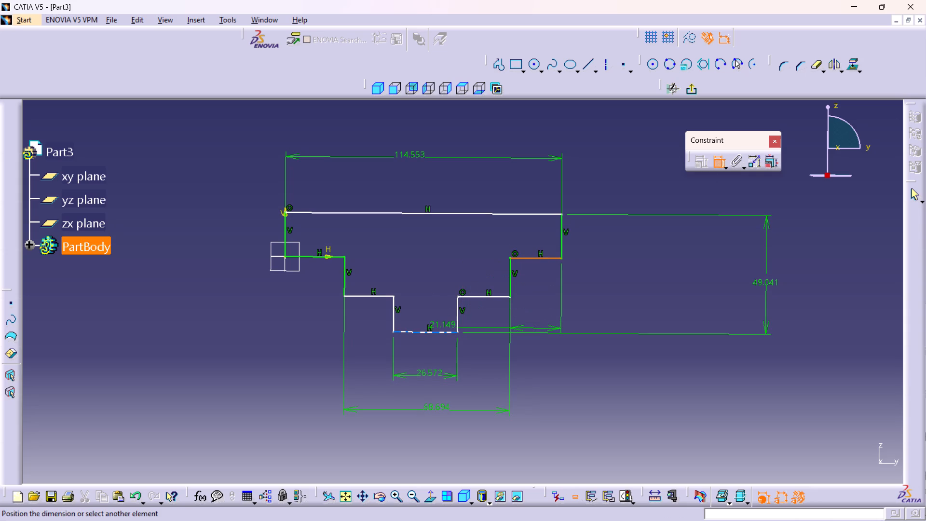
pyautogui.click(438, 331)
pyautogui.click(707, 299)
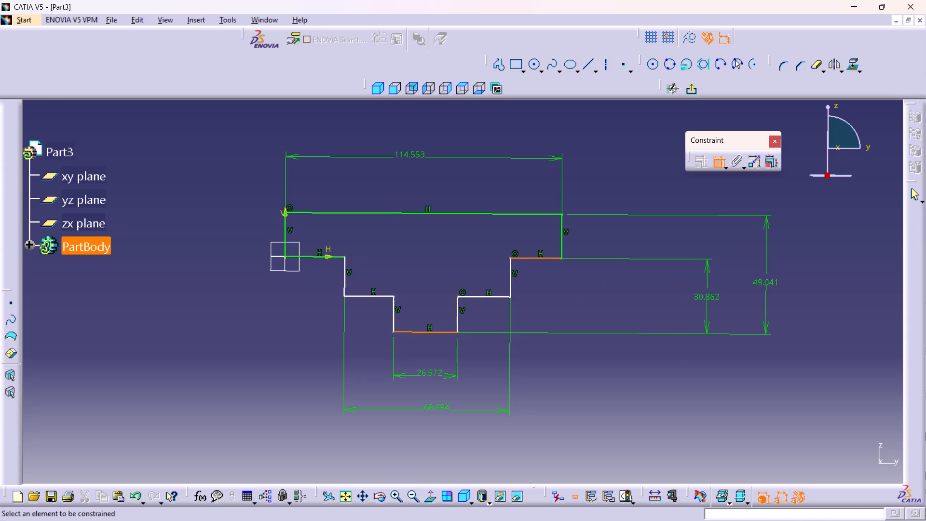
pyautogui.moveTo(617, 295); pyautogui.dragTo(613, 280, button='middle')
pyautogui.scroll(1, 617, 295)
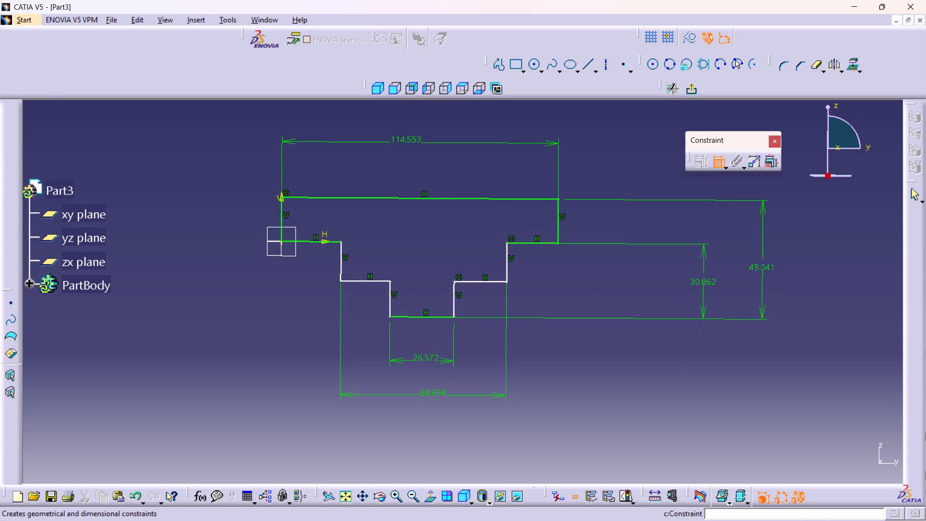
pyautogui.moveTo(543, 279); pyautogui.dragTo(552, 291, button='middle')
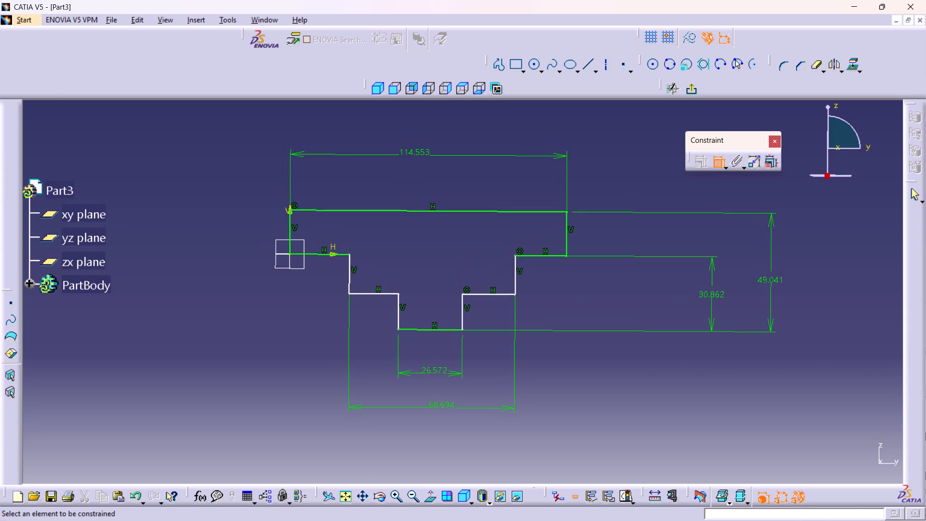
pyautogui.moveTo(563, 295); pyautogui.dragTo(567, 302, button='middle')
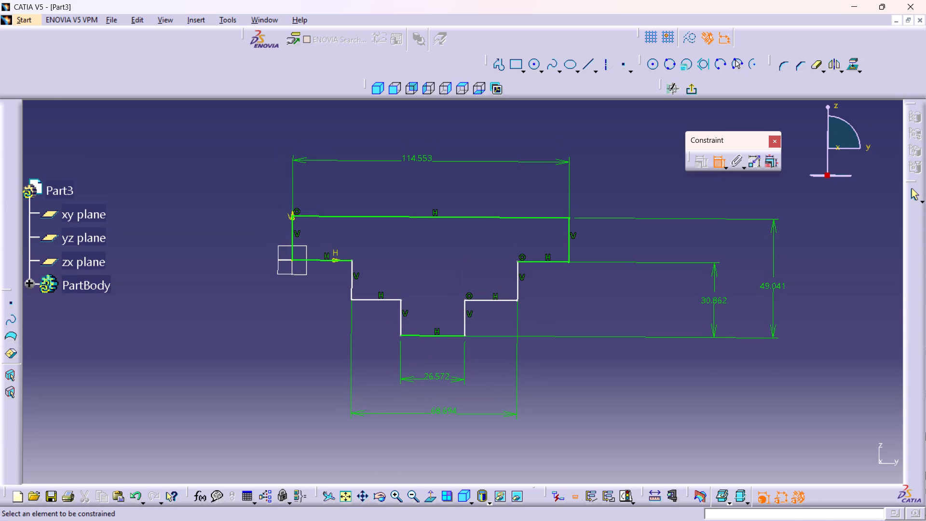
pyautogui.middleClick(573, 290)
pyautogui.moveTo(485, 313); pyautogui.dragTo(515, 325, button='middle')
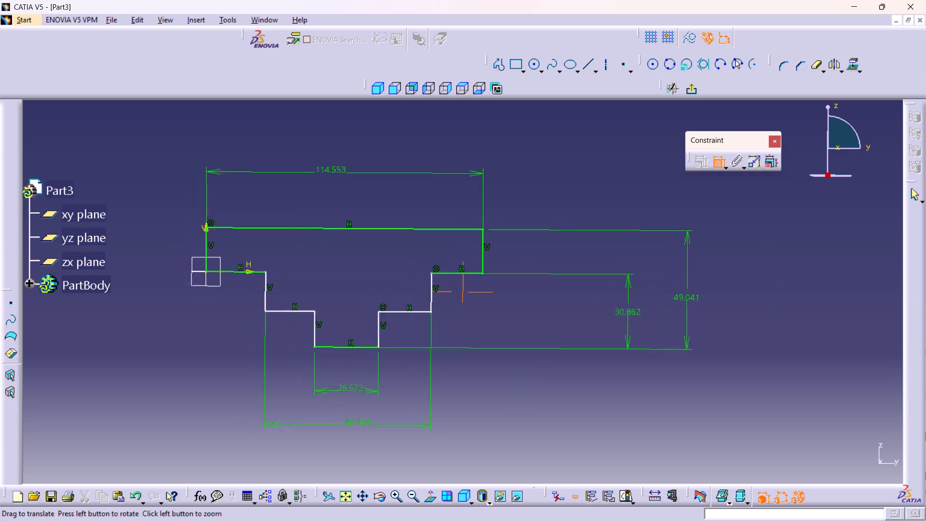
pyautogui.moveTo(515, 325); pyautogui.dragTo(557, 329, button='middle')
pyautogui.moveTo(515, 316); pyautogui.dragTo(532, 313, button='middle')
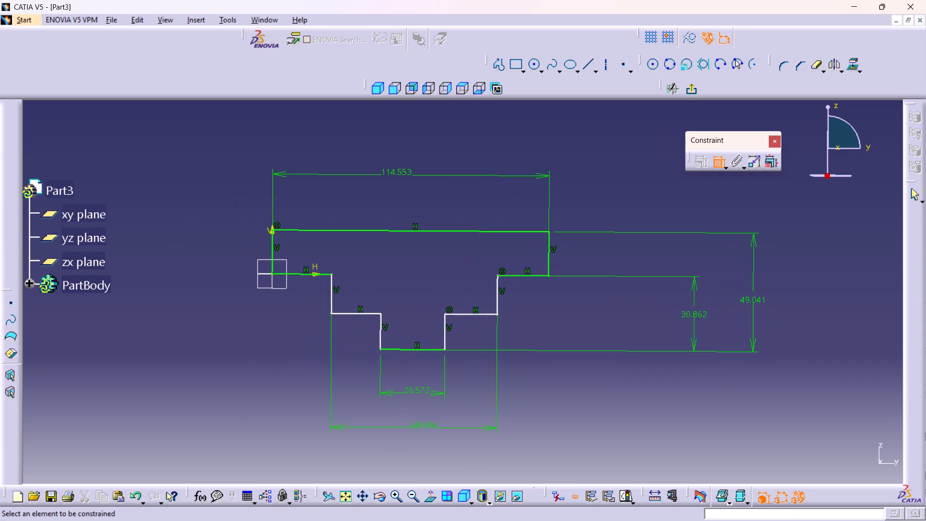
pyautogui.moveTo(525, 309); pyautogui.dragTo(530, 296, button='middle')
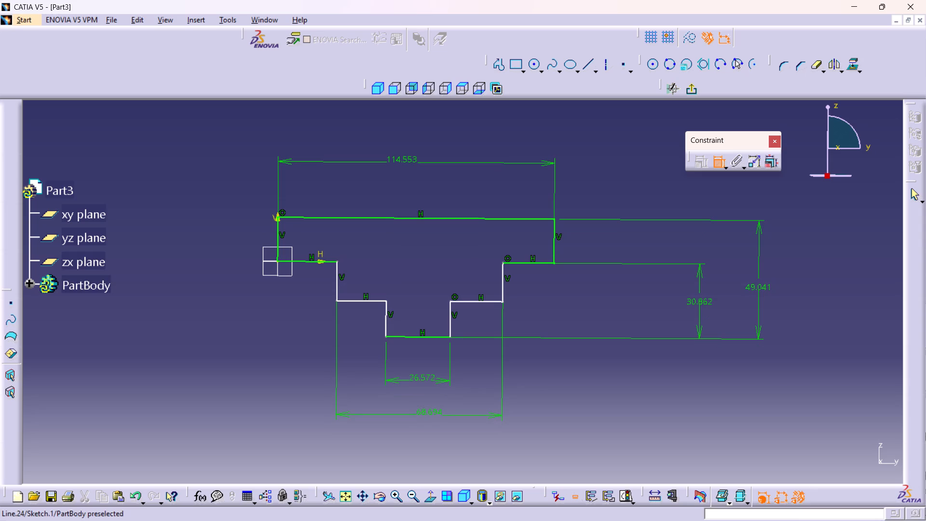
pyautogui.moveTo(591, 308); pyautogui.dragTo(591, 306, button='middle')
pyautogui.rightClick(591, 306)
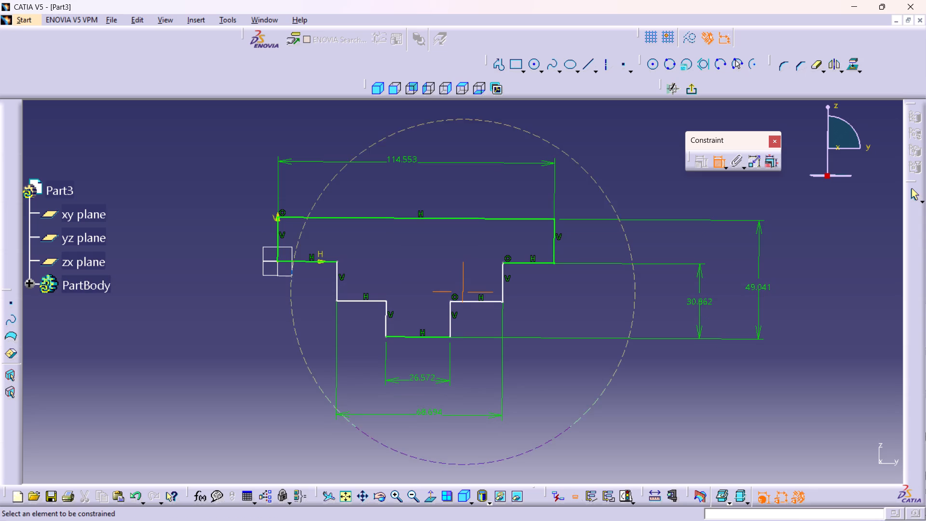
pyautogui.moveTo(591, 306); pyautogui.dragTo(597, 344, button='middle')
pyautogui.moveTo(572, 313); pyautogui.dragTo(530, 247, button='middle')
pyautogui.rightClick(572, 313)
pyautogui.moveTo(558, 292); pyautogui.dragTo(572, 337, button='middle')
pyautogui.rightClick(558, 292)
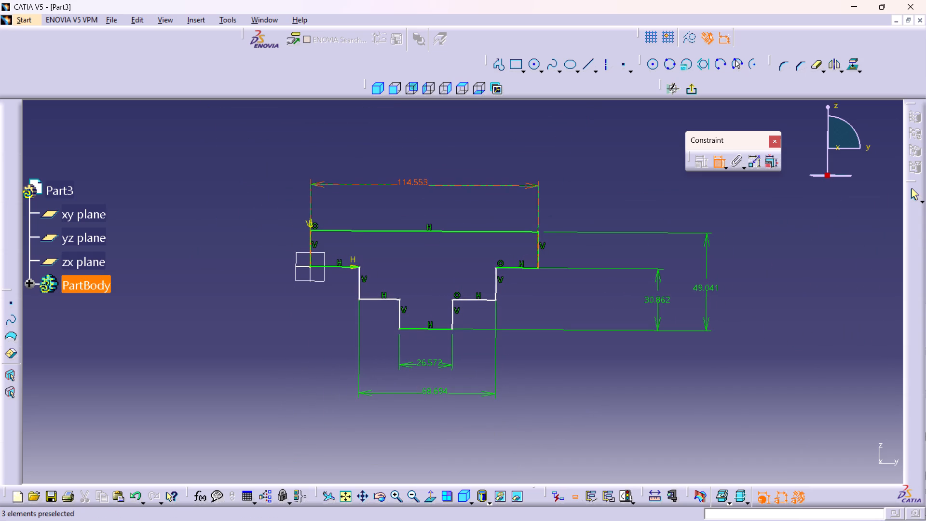
# Delete all the width and height dimensions from the T-shaped profile, leaving its lines and geometric constraints in the sketch.
pyautogui.click(421, 180)
pyautogui.rightClick(415, 185)
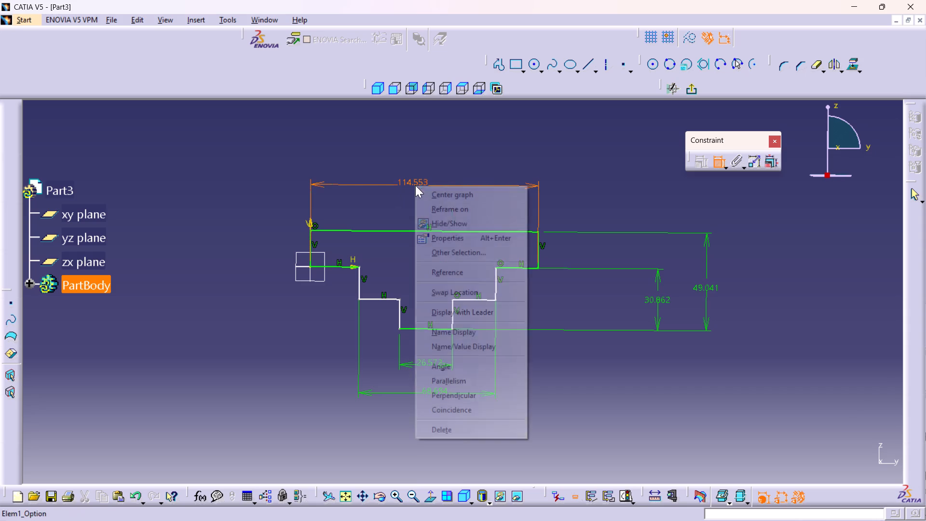
pyautogui.click(456, 428)
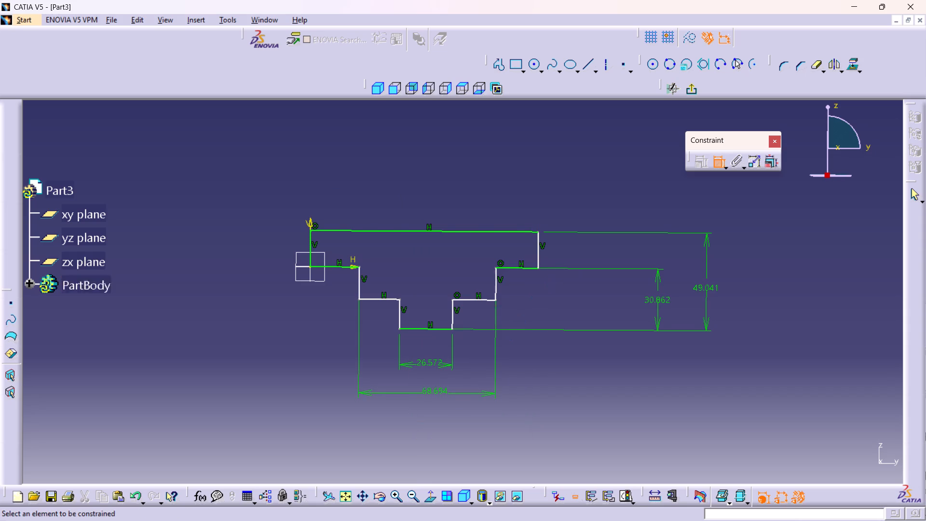
pyautogui.click(700, 290)
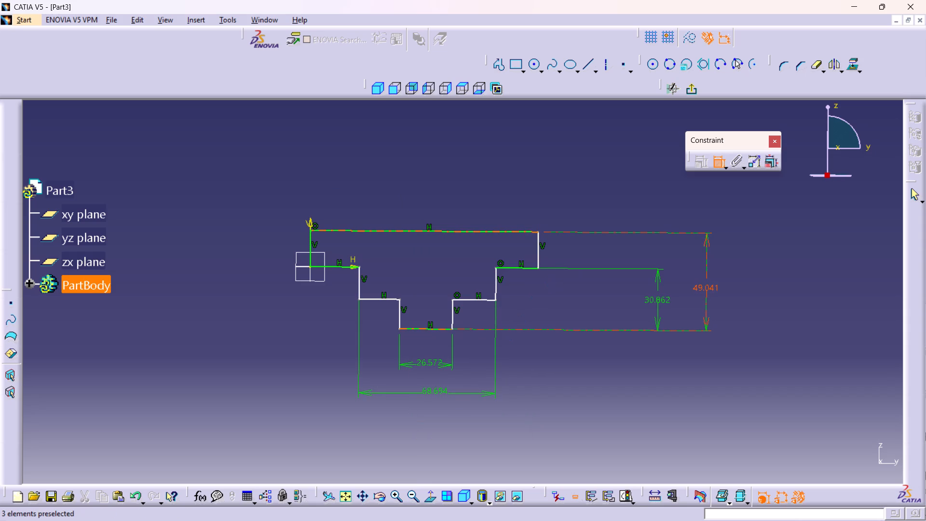
pyautogui.click(706, 288)
pyautogui.rightClick(707, 287)
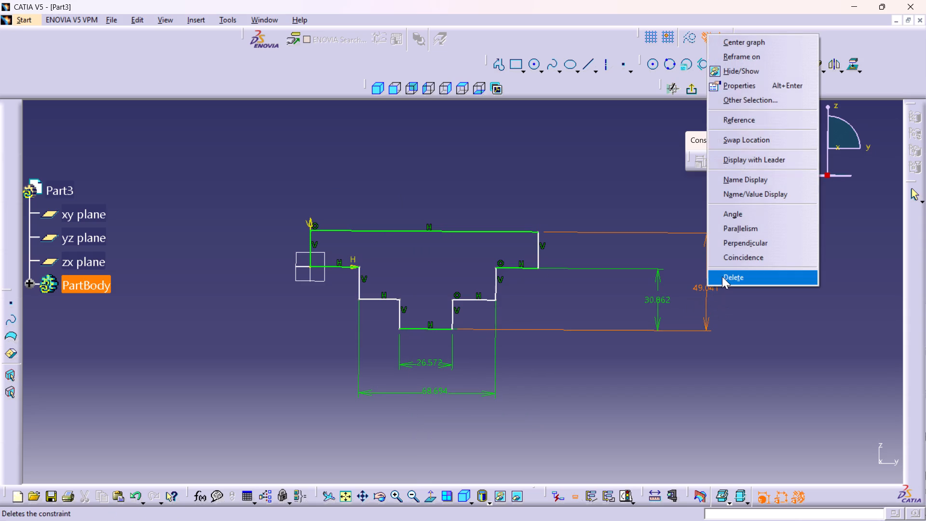
pyautogui.click(722, 276)
pyautogui.click(657, 302)
pyautogui.rightClick(657, 302)
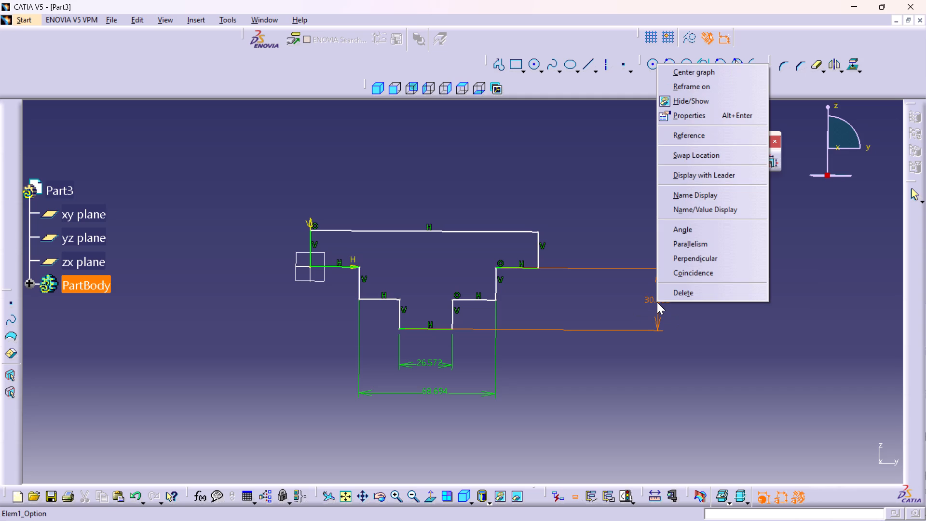
pyautogui.click(678, 292)
pyautogui.rightClick(423, 358)
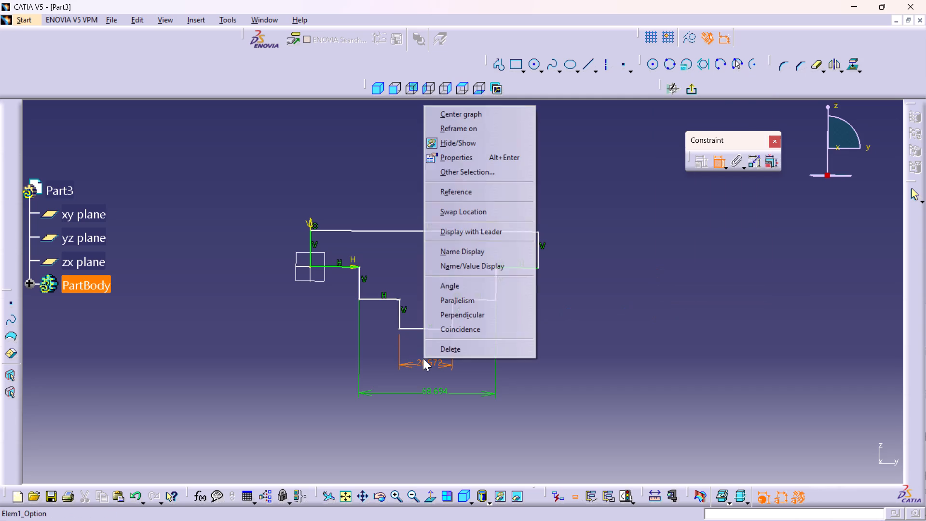
pyautogui.click(453, 351)
pyautogui.click(439, 389)
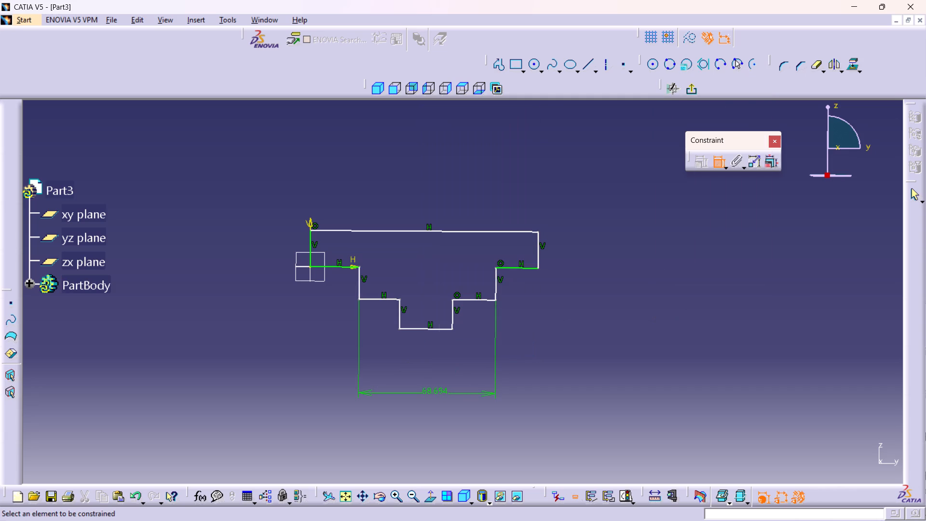
pyautogui.rightClick(439, 388)
pyautogui.click(463, 382)
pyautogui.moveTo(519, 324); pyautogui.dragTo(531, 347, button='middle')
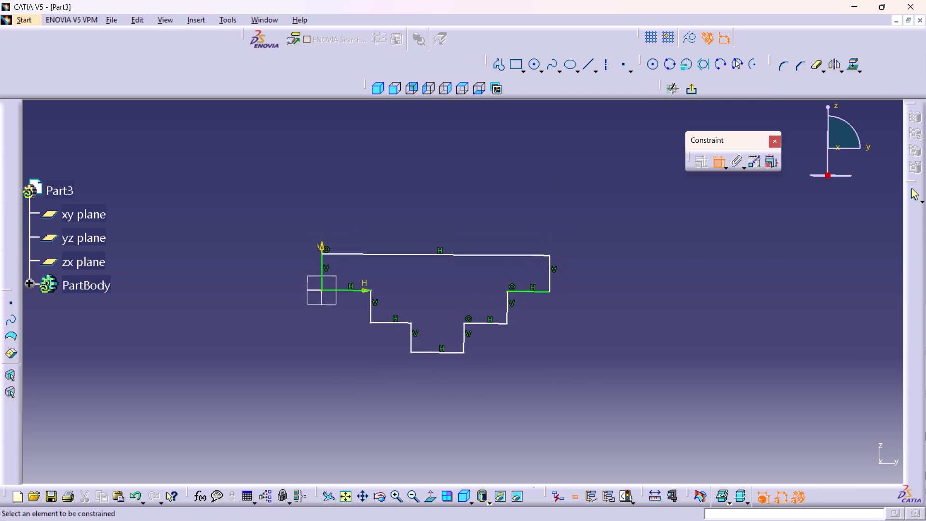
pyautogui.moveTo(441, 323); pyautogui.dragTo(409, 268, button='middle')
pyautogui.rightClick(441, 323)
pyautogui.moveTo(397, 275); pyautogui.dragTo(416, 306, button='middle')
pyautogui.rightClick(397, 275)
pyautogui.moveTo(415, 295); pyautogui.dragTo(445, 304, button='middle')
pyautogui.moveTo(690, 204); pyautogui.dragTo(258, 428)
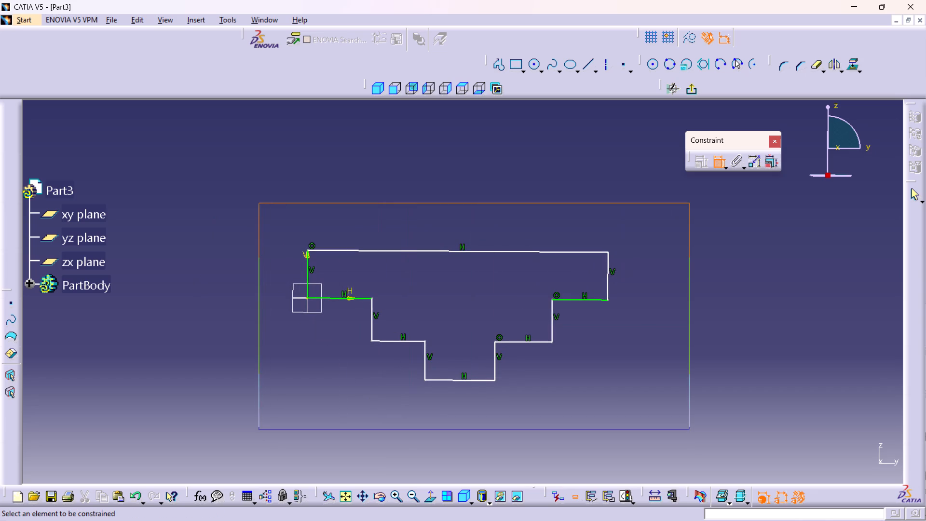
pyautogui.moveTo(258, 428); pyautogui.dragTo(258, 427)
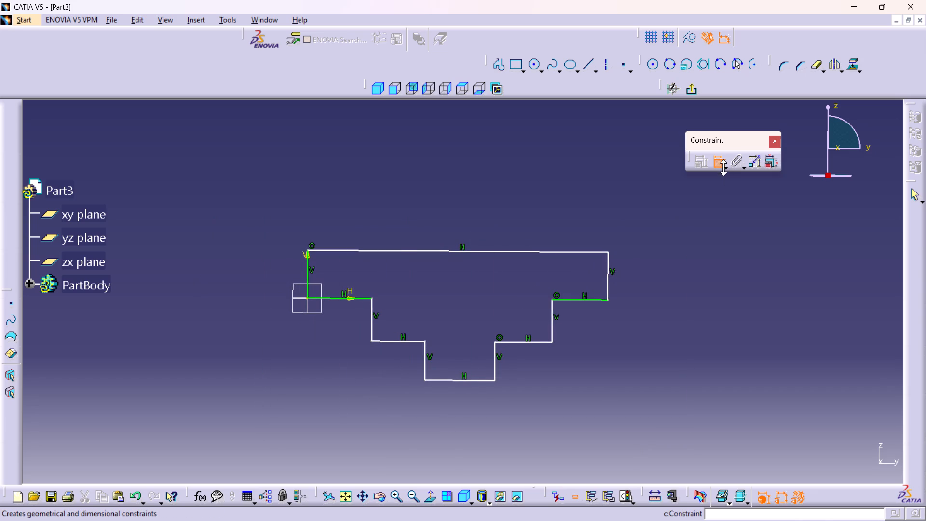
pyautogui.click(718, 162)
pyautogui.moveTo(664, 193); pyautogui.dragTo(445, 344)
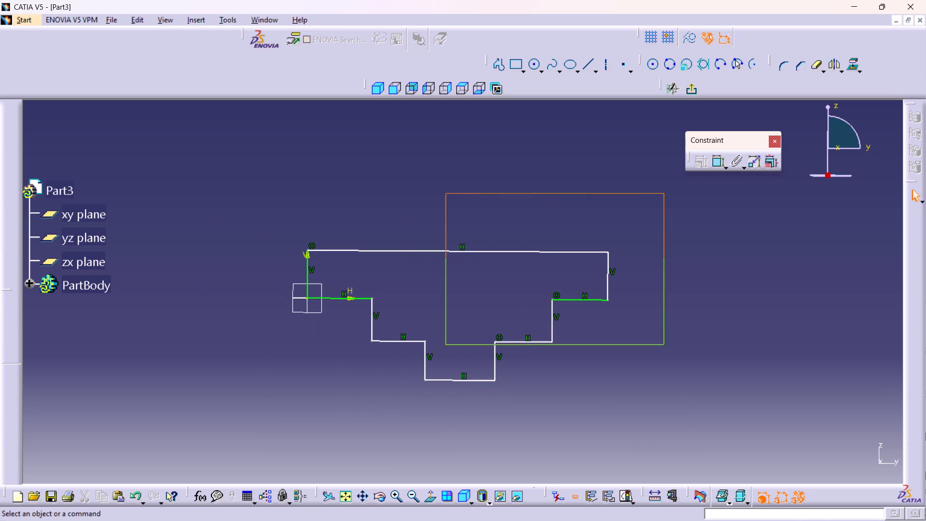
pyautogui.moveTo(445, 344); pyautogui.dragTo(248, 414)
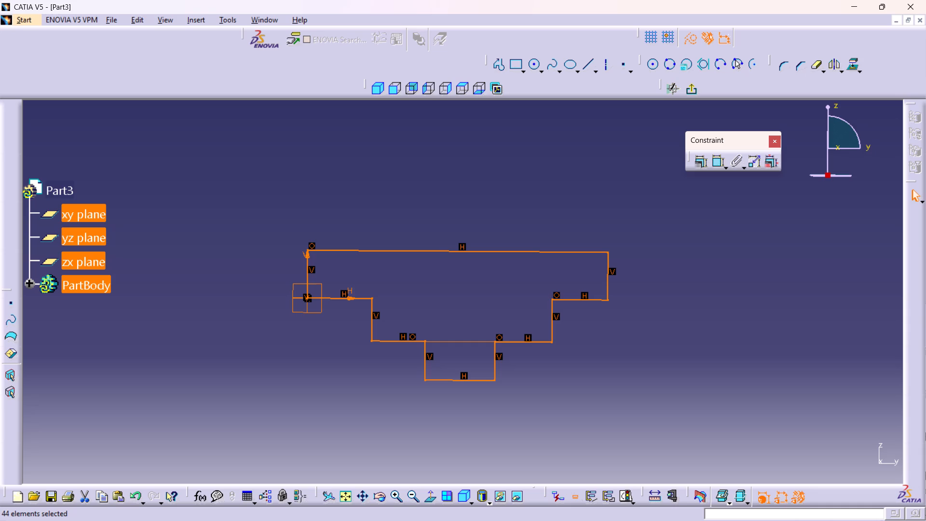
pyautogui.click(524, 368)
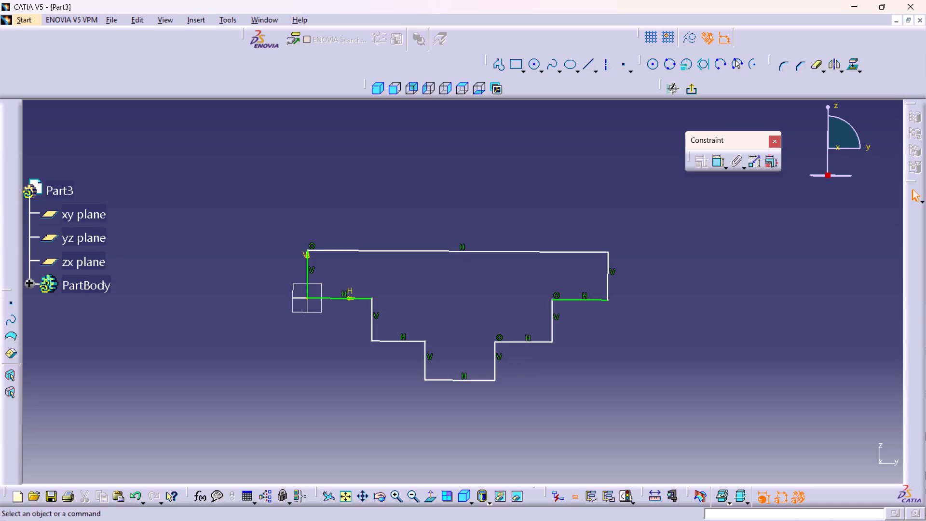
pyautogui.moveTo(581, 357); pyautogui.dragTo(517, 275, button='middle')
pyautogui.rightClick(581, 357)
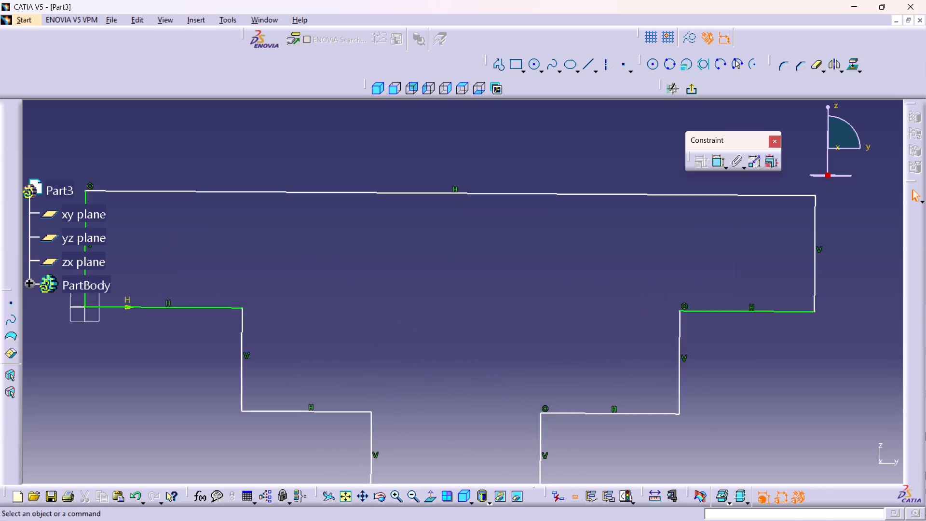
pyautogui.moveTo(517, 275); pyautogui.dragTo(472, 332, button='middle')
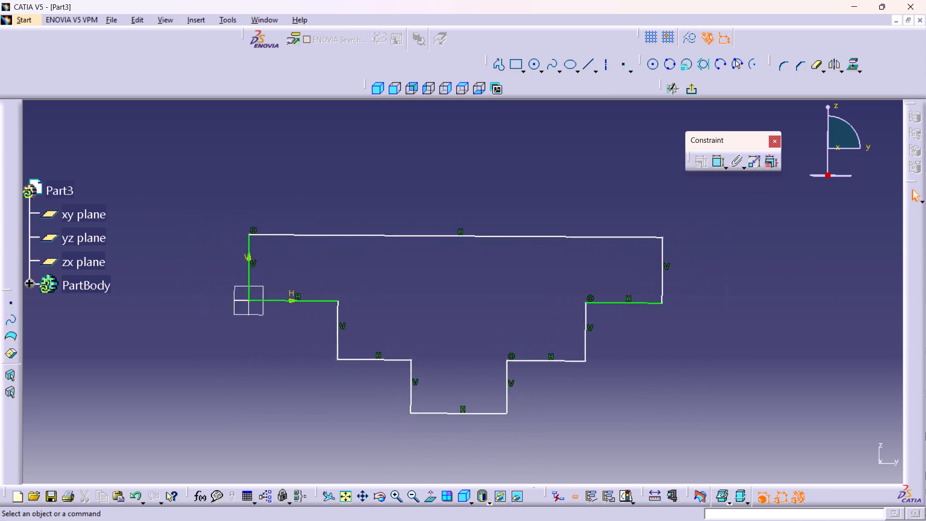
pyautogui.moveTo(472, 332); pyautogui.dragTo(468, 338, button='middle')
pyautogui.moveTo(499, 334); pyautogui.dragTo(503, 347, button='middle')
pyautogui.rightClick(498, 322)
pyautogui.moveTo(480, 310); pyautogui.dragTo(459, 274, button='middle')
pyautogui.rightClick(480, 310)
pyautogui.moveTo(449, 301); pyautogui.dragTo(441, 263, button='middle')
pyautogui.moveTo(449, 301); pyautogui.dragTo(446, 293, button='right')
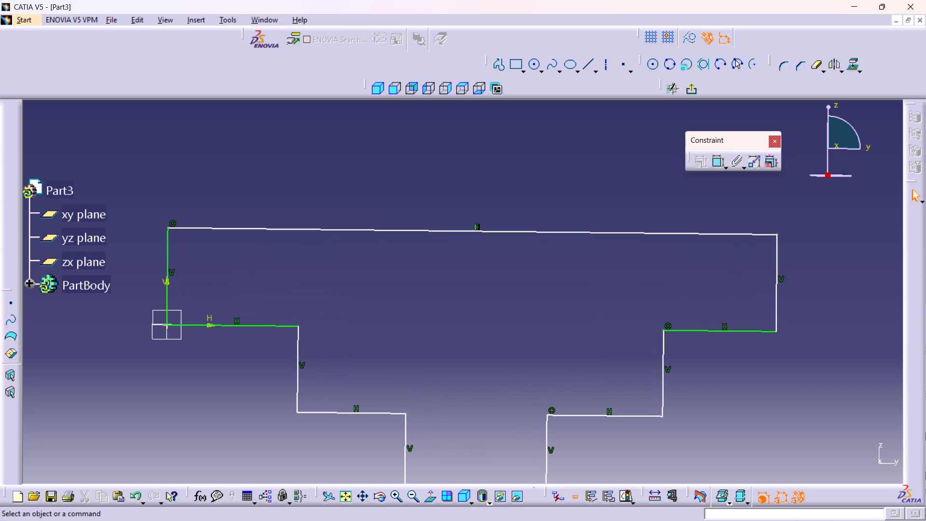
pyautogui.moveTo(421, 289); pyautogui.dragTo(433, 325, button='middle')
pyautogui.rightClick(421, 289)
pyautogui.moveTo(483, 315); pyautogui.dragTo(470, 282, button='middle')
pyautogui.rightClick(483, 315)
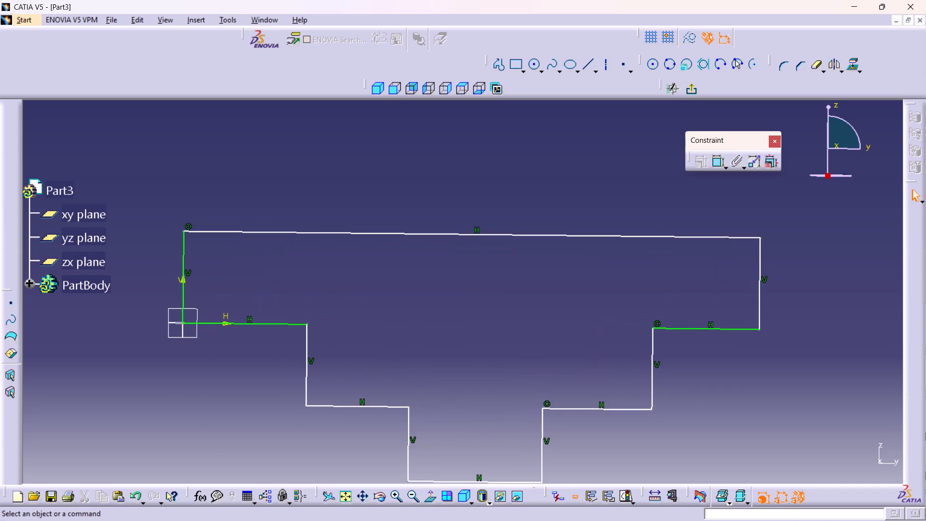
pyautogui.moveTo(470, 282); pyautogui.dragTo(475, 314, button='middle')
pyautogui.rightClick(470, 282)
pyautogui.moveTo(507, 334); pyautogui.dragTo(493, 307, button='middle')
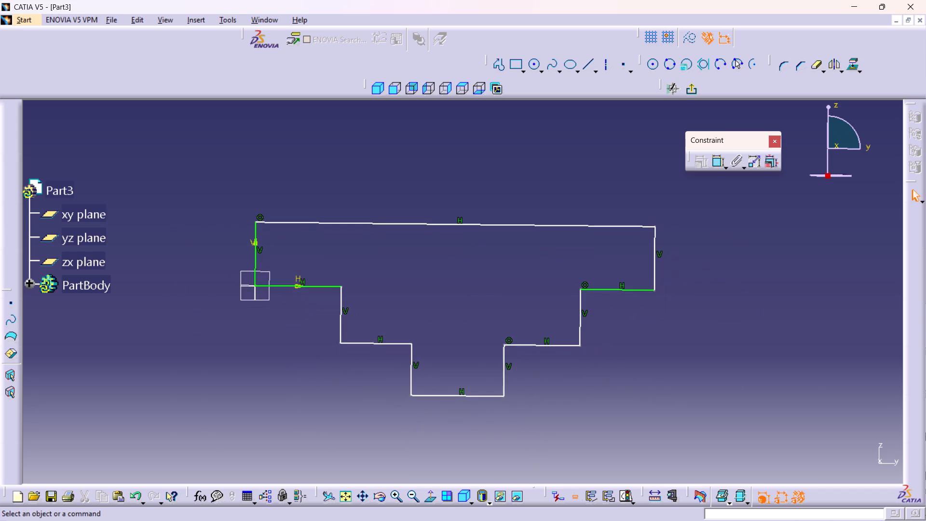
# Delete the entire stepped T-shaped profile from the sketch, together with its geometric constraints.
pyautogui.moveTo(689, 201); pyautogui.dragTo(195, 448)
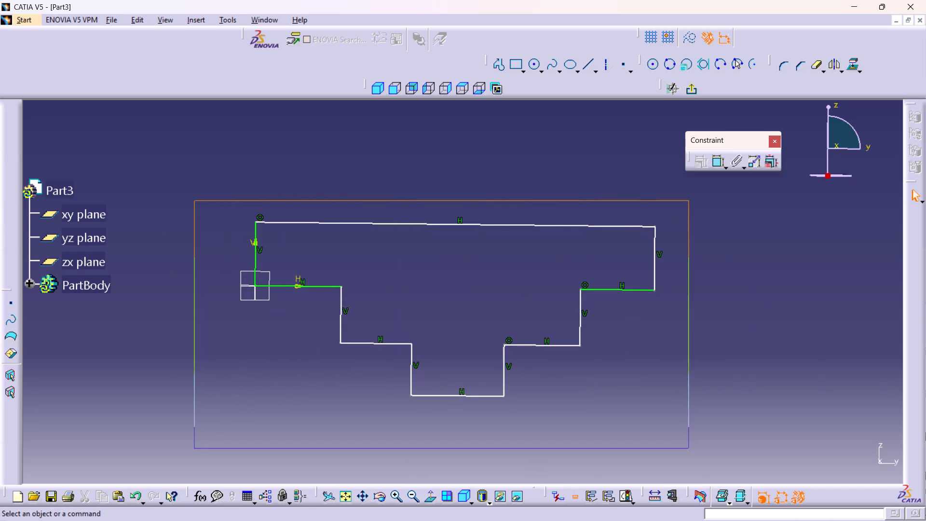
pyautogui.moveTo(195, 448); pyautogui.dragTo(215, 425)
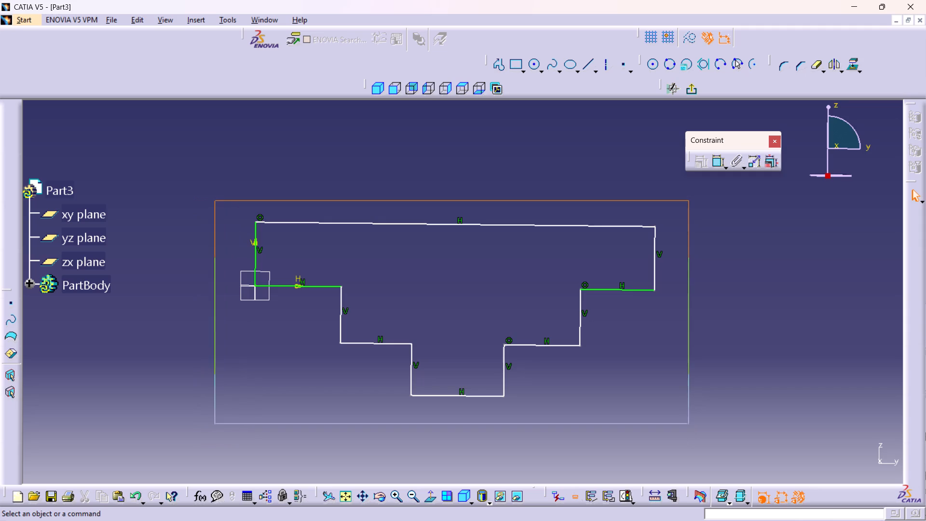
pyautogui.moveTo(215, 425); pyautogui.dragTo(217, 419)
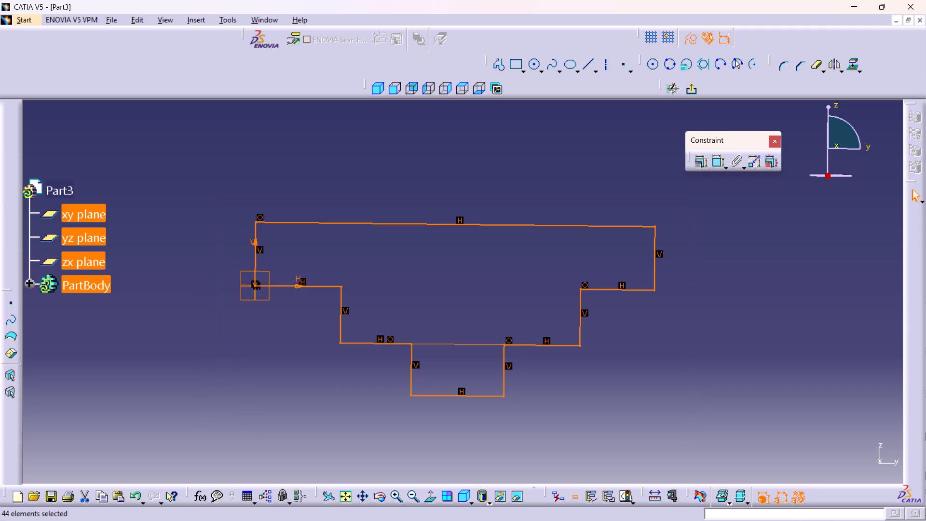
pyautogui.moveTo(654, 333); pyautogui.dragTo(658, 348, button='middle')
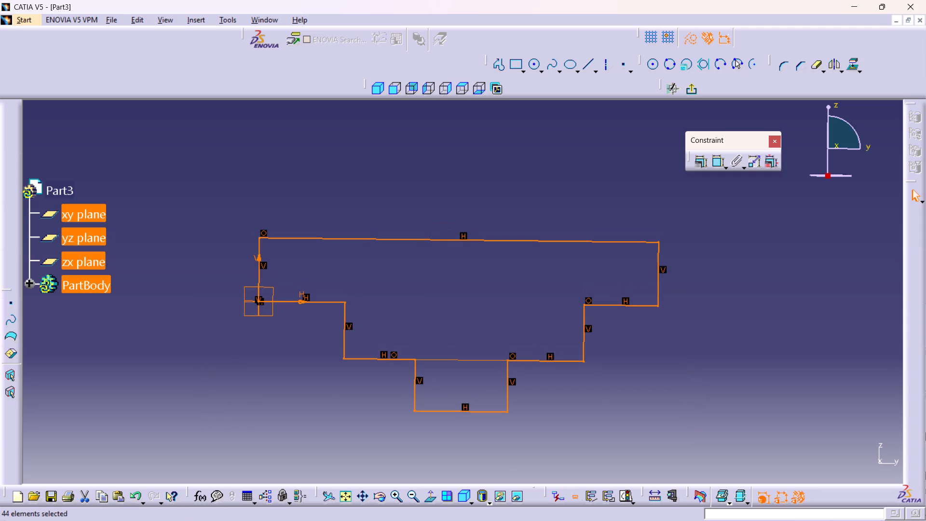
pyautogui.press('Delete')
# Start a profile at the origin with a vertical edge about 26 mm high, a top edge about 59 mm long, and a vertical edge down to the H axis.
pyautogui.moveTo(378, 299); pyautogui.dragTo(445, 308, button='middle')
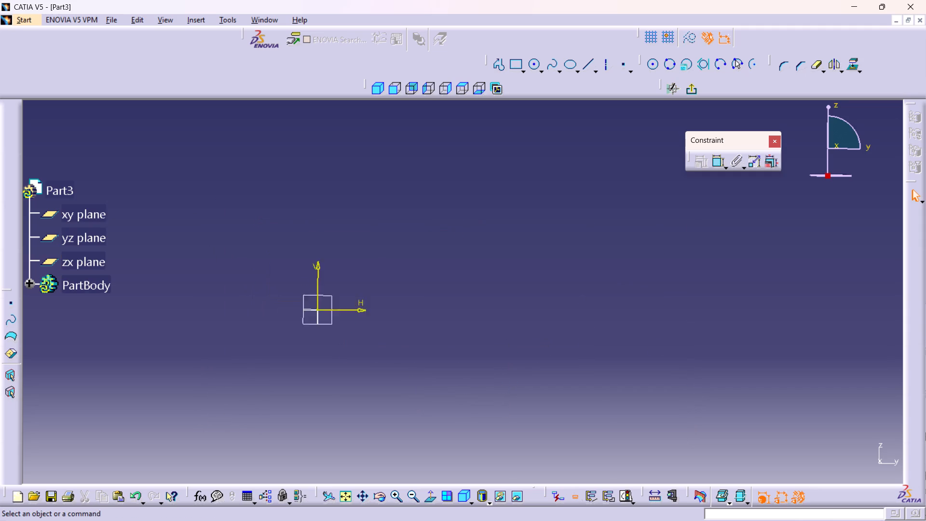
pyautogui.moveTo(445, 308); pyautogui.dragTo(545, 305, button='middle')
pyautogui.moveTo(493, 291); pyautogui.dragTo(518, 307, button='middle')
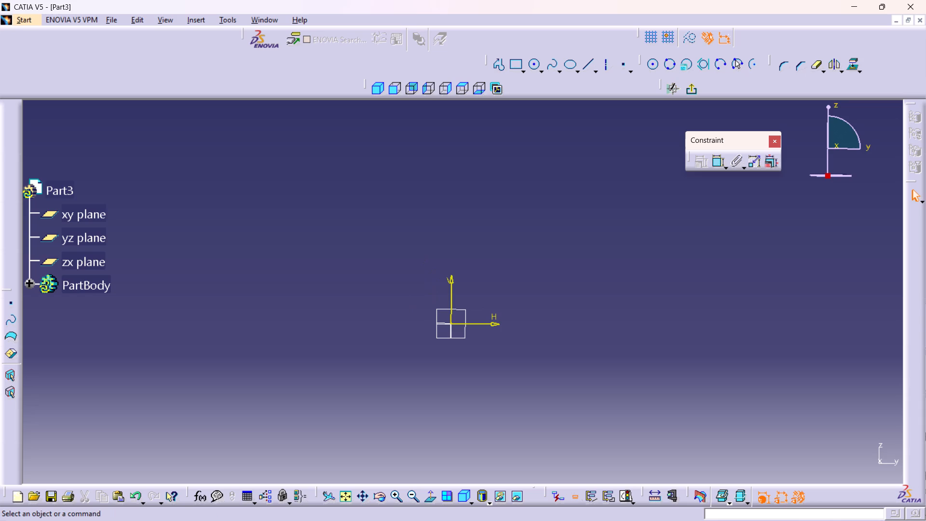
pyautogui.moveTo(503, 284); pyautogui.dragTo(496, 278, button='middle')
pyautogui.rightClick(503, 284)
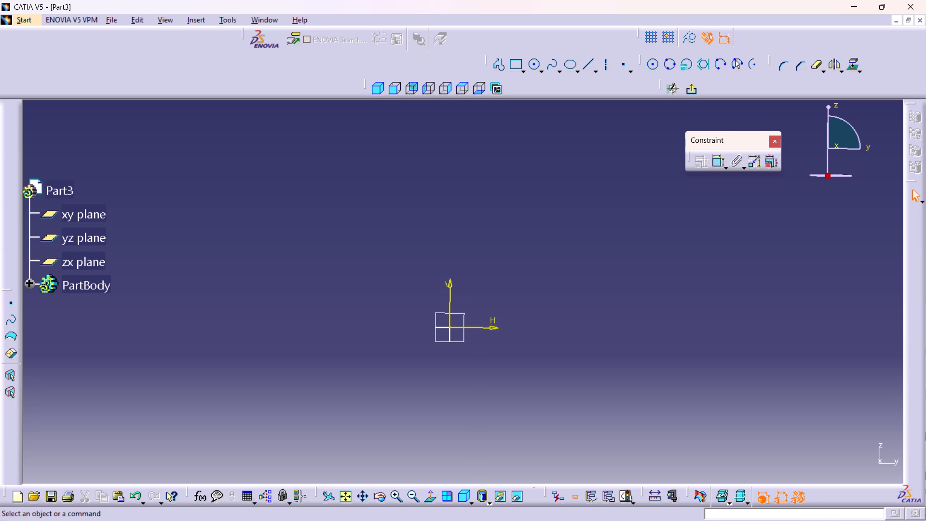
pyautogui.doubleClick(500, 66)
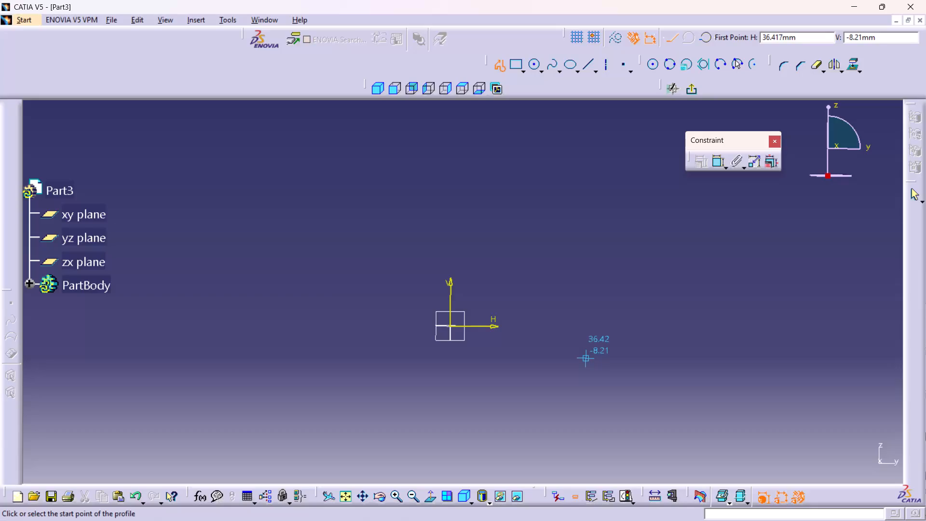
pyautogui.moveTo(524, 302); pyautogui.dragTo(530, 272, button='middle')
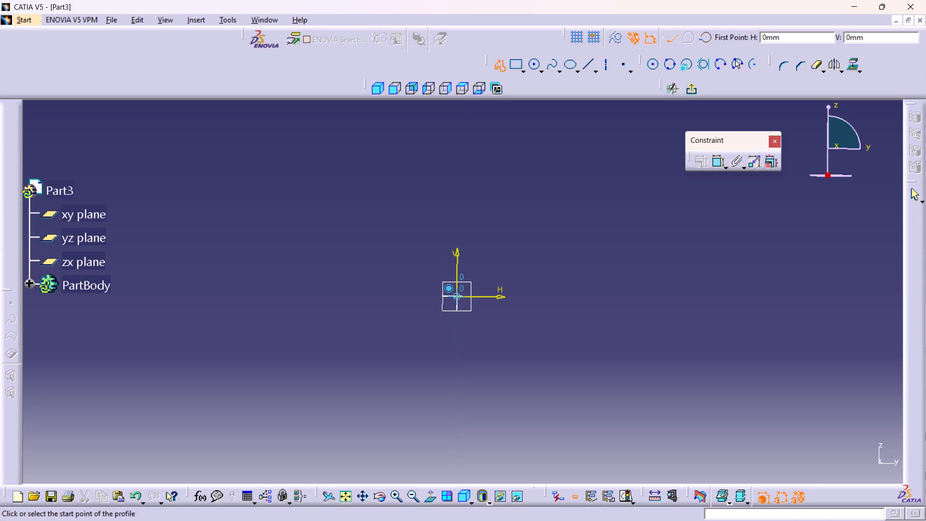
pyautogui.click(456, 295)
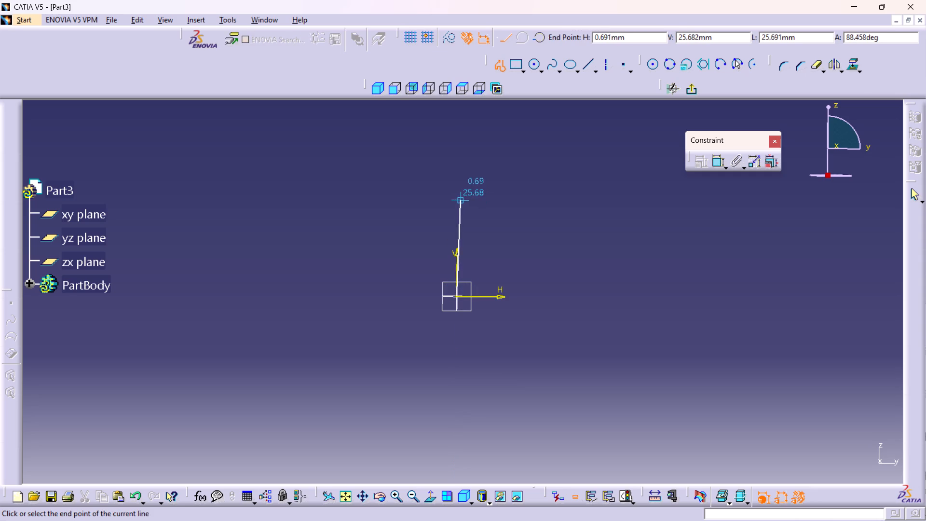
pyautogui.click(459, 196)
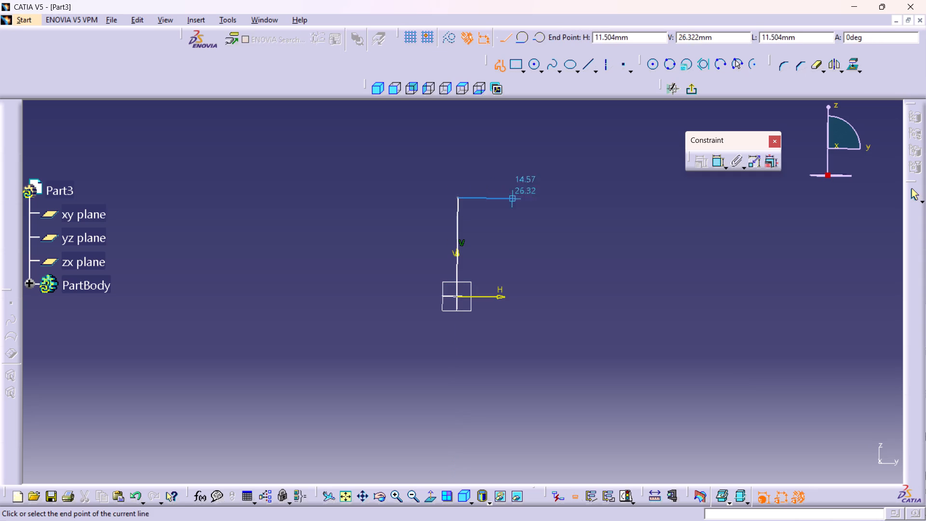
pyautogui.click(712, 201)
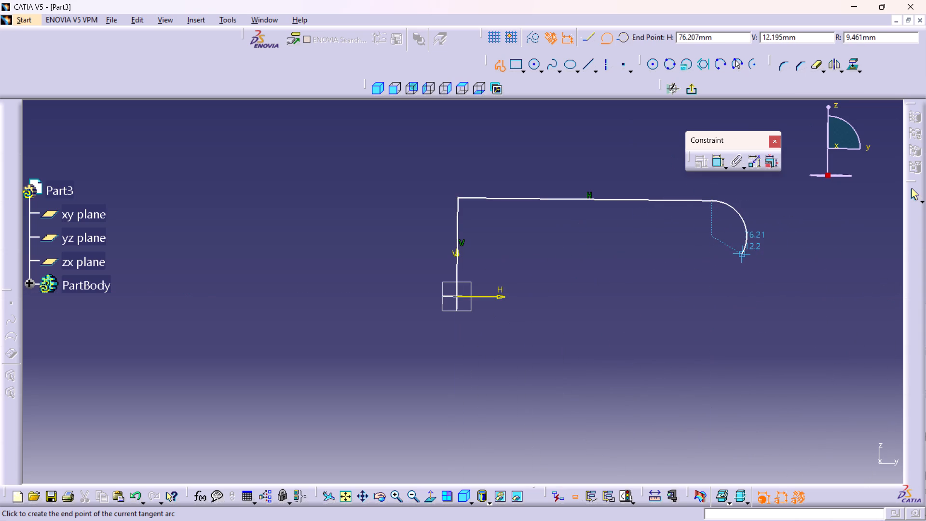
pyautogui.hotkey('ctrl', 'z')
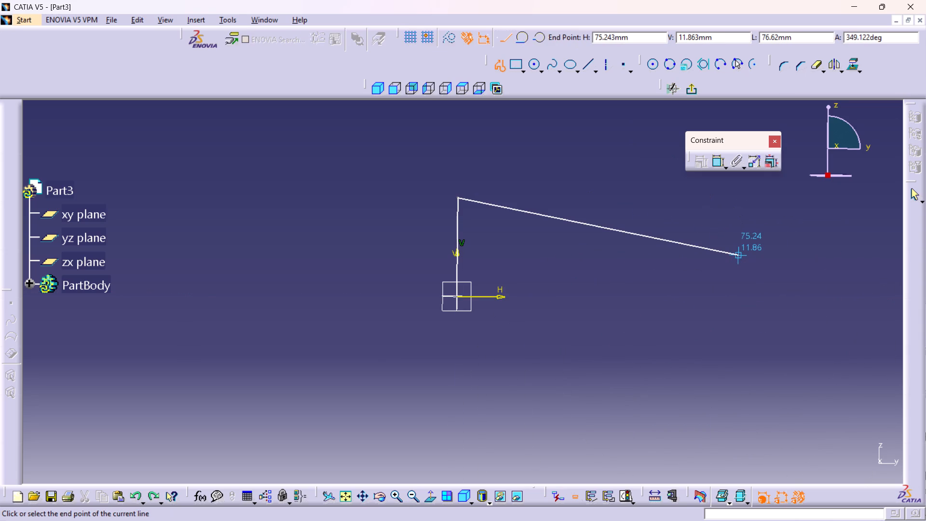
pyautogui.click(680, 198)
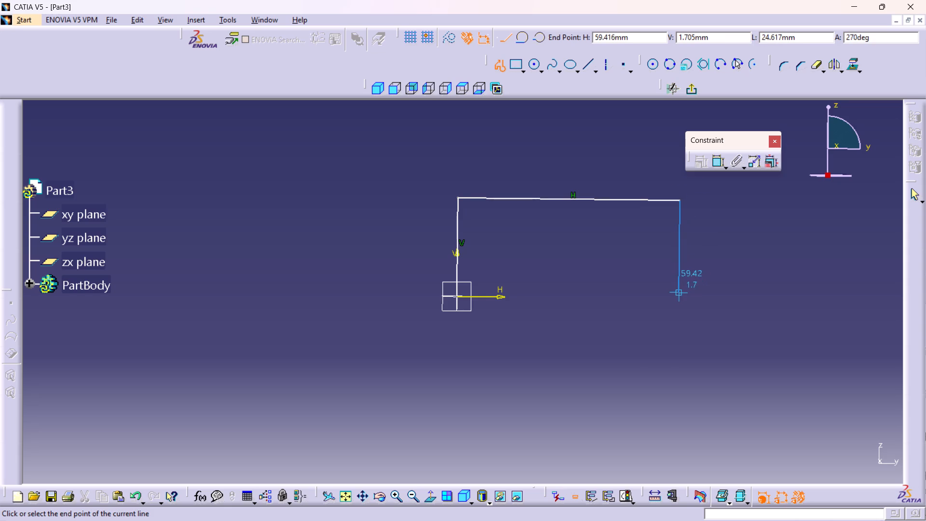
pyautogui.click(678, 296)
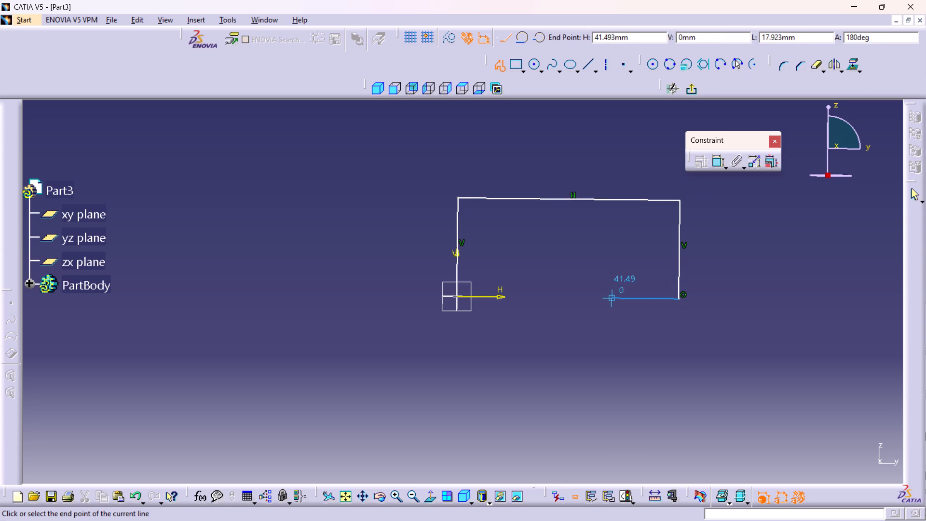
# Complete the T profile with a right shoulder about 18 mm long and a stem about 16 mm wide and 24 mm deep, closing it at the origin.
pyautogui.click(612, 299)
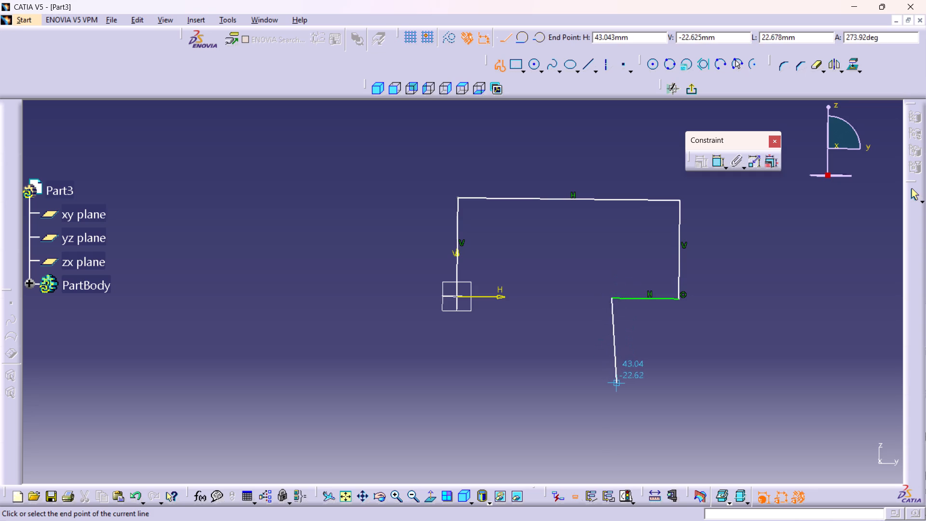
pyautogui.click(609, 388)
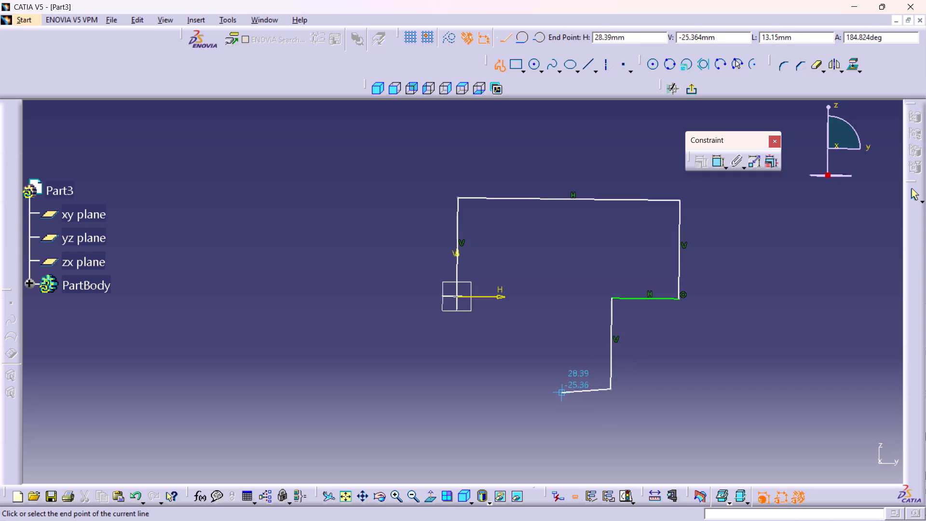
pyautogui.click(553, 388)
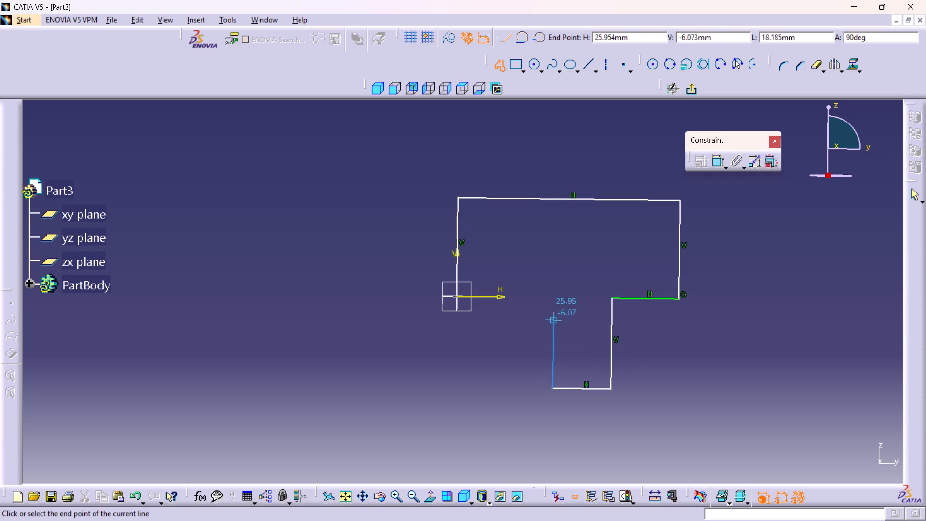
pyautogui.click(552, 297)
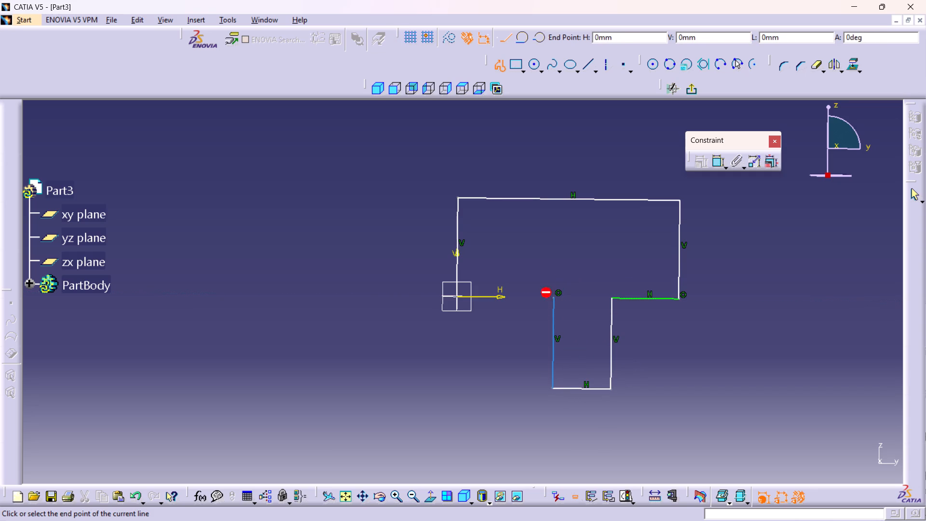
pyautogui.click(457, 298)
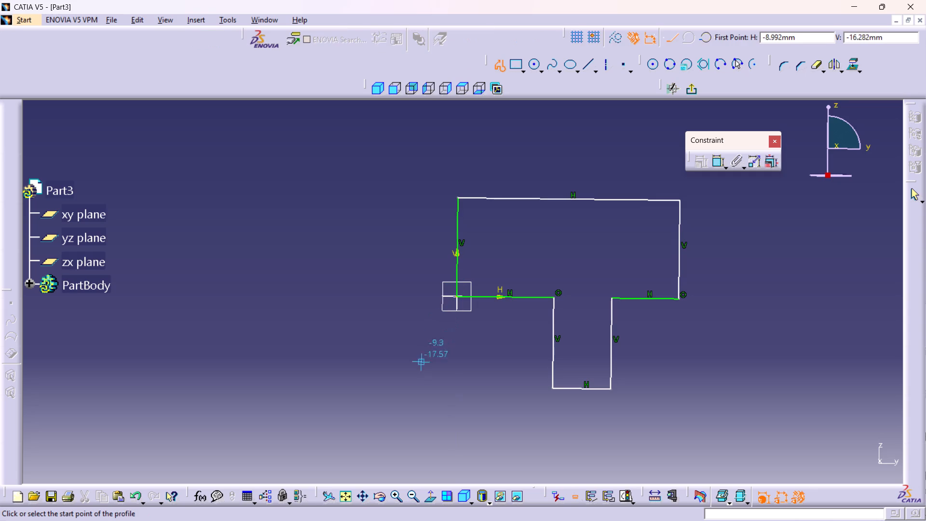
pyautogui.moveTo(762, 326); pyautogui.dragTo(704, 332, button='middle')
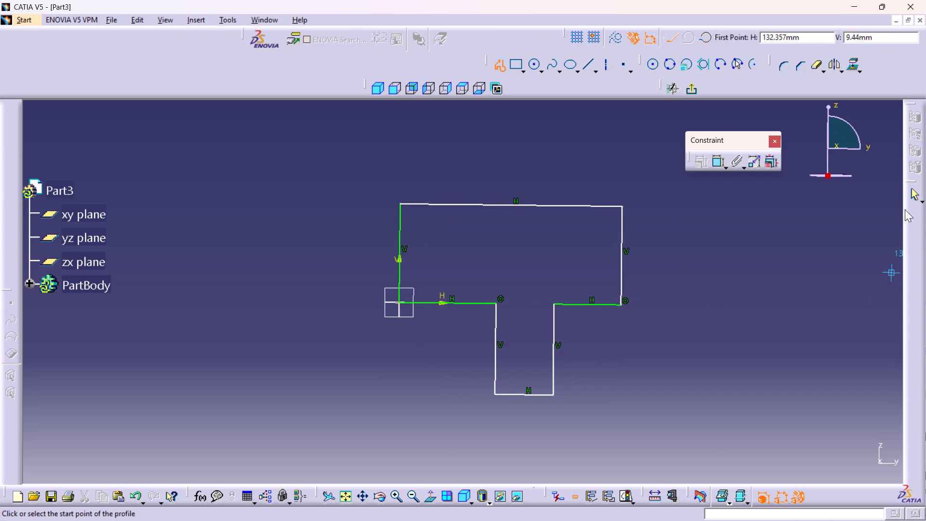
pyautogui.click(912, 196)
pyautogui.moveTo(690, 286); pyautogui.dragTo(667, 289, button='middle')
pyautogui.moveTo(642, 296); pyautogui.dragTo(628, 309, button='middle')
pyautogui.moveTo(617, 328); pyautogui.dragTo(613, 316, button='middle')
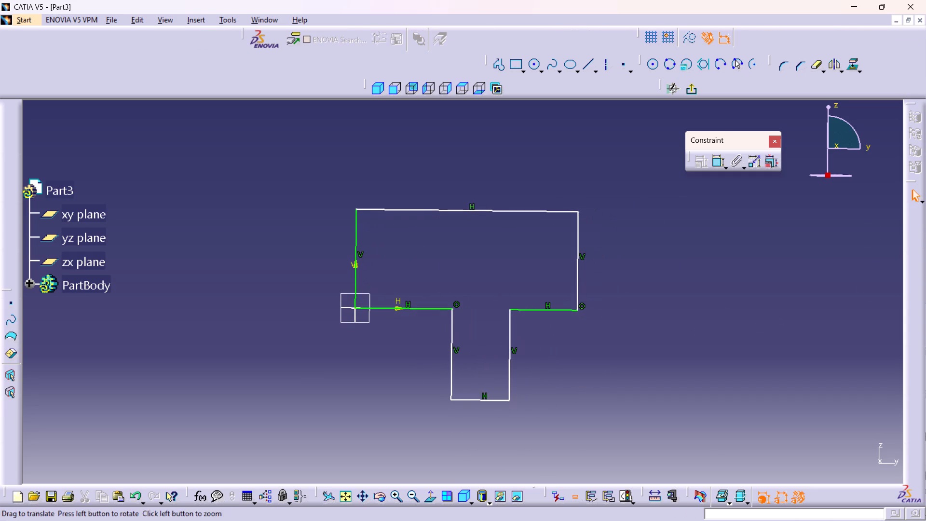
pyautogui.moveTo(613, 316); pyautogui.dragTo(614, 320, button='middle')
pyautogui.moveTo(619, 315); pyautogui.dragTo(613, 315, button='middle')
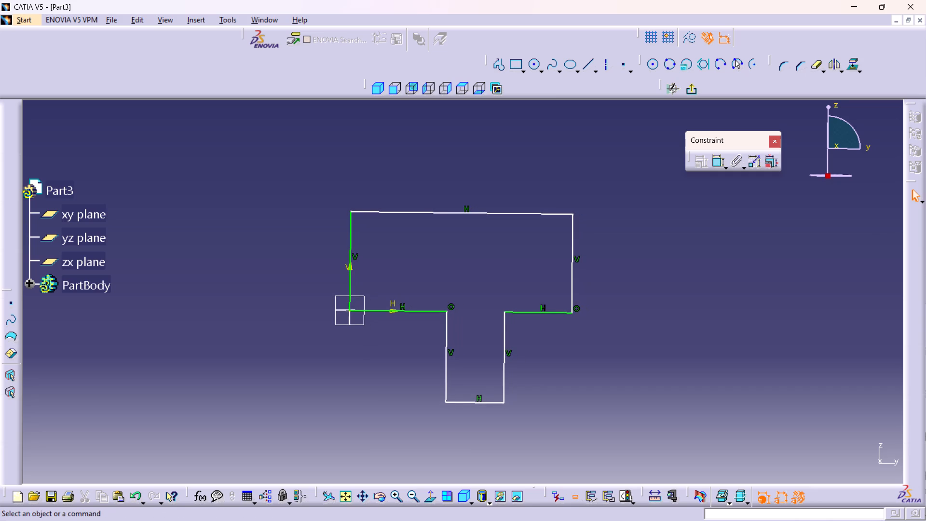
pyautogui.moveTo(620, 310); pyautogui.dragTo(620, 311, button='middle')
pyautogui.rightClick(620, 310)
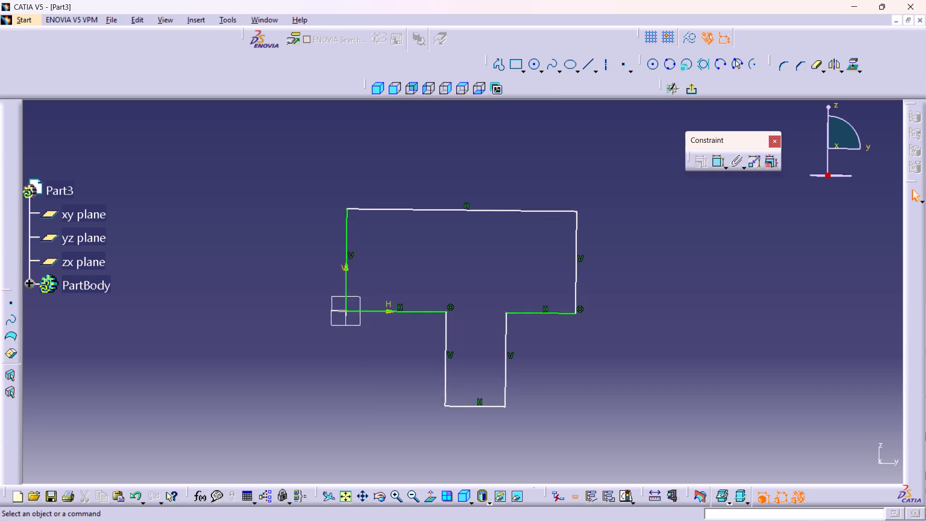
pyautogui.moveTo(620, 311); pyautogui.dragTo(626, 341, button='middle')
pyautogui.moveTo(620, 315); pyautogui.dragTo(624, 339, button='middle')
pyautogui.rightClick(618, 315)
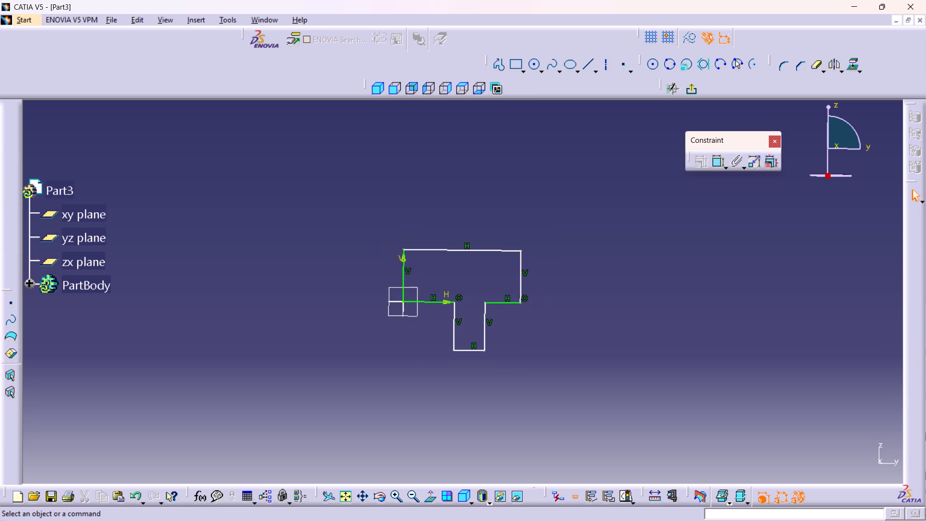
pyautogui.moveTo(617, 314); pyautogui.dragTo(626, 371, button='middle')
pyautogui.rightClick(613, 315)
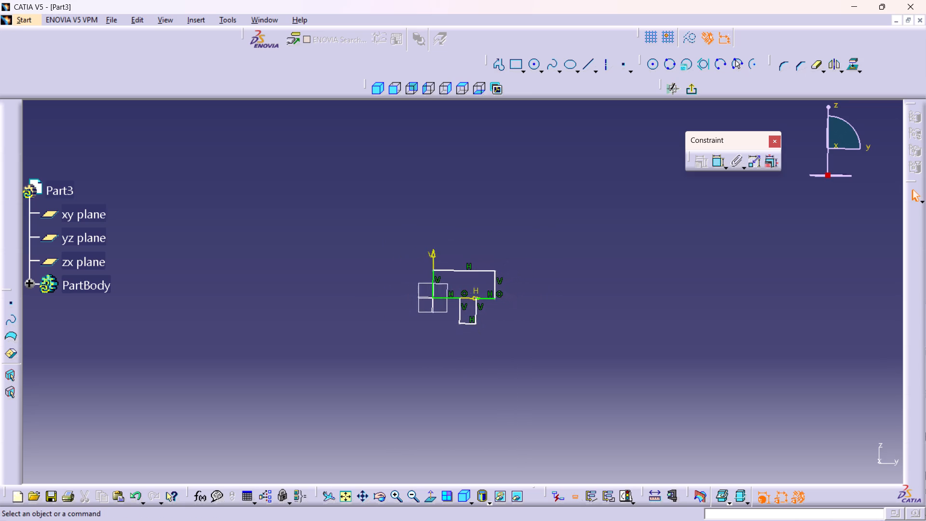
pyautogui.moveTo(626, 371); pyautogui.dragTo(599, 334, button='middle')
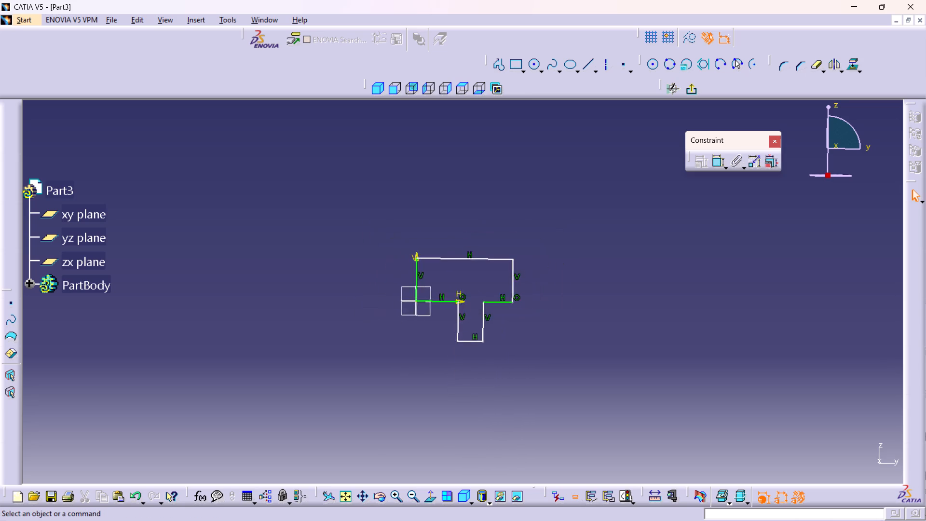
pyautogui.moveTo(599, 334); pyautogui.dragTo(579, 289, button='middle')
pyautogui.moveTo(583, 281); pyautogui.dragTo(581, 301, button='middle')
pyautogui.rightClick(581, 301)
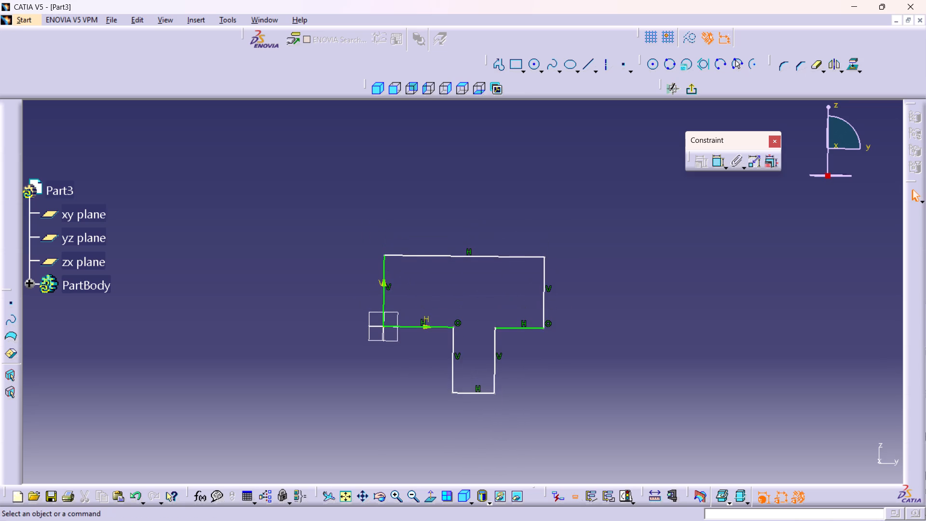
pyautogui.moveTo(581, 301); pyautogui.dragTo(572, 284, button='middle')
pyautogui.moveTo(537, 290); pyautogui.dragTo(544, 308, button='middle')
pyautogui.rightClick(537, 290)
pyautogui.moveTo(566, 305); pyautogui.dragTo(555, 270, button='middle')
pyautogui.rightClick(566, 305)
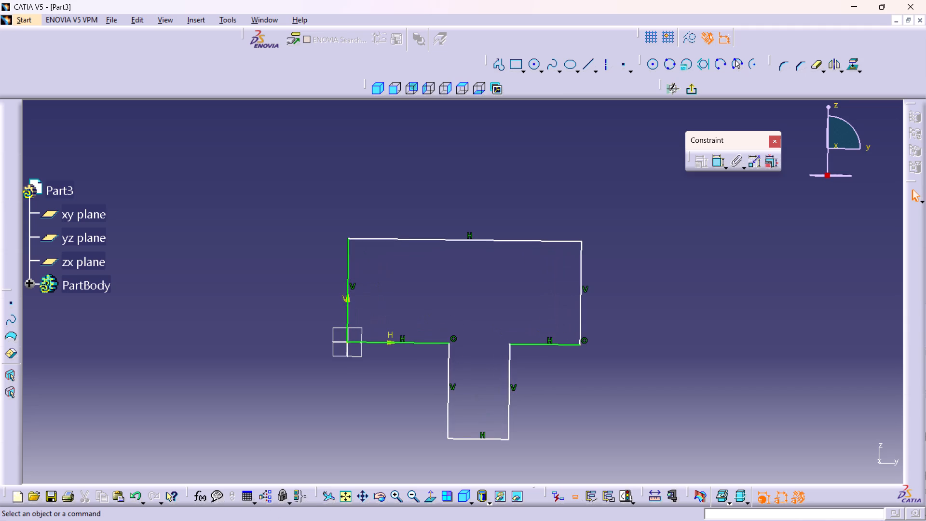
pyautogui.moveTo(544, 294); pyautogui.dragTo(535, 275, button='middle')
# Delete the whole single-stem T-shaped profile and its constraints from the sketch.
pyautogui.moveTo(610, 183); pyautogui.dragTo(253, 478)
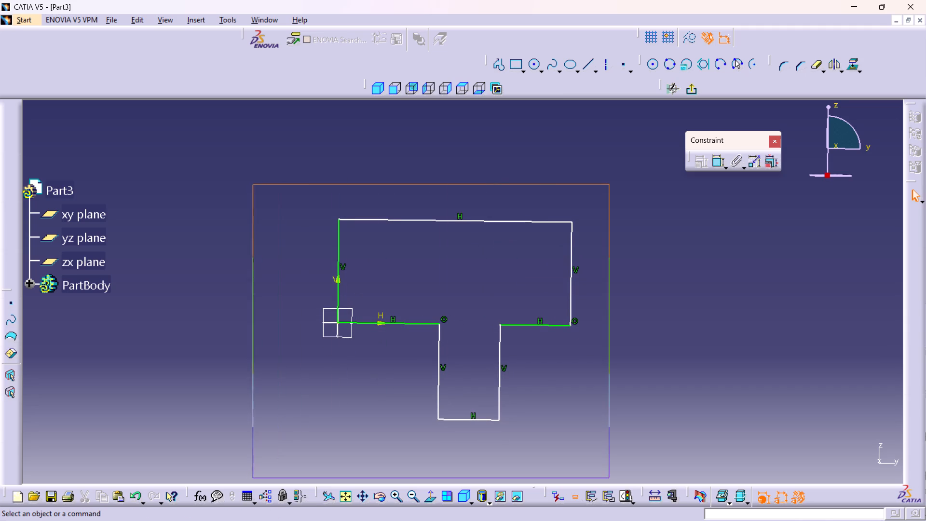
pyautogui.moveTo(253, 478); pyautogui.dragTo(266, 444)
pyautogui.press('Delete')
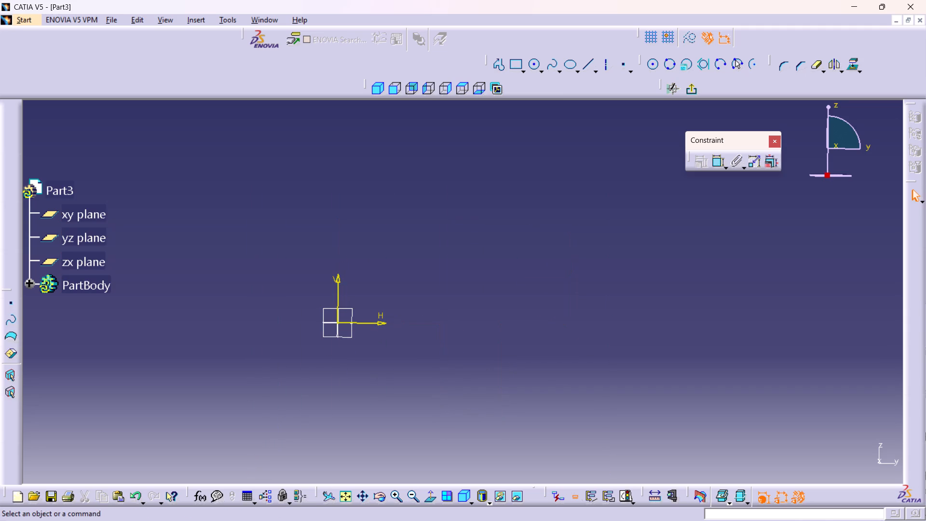
# Sketch a circle about 38 mm in diameter, centred on the V axis just above the sketch origin.
pyautogui.moveTo(359, 362); pyautogui.dragTo(457, 339, button='middle')
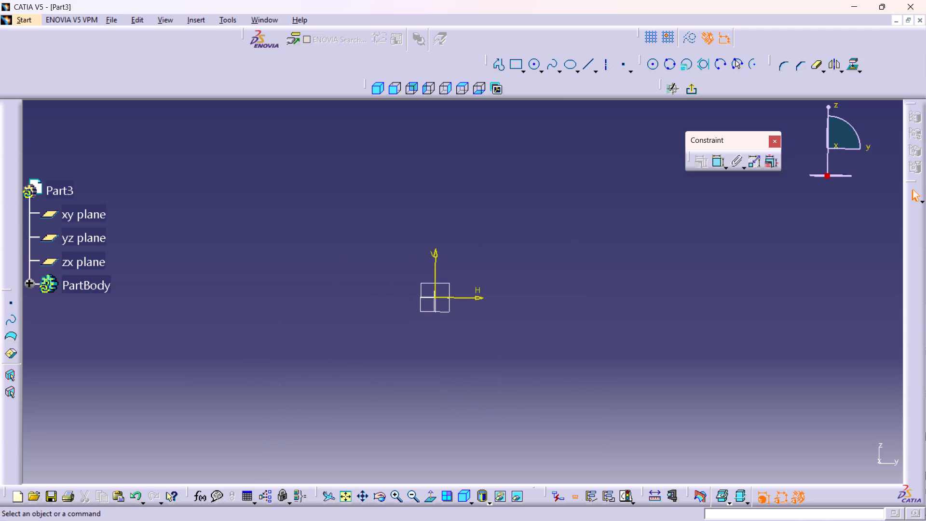
pyautogui.moveTo(460, 328); pyautogui.dragTo(453, 302, button='middle')
pyautogui.rightClick(460, 328)
pyautogui.moveTo(434, 319); pyautogui.dragTo(476, 325, button='middle')
pyautogui.moveTo(496, 351); pyautogui.dragTo(491, 340, button='middle')
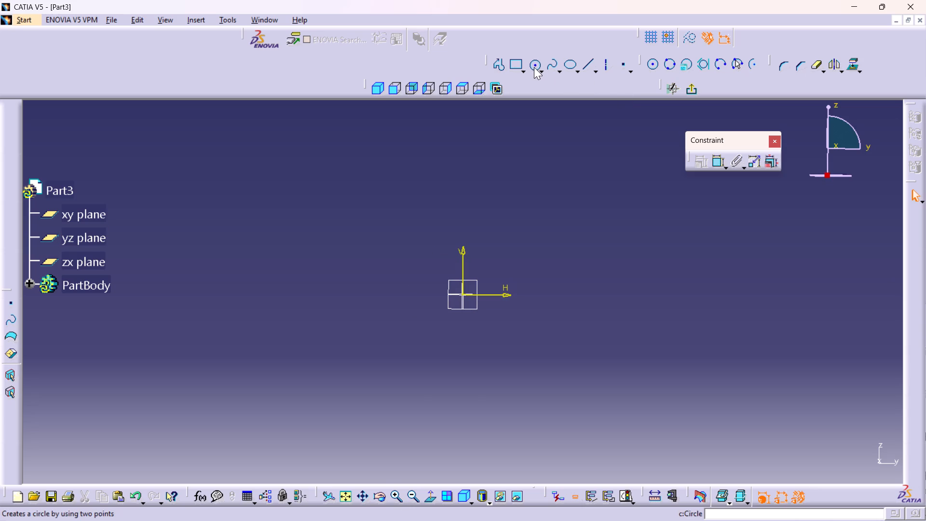
pyautogui.click(434, 497)
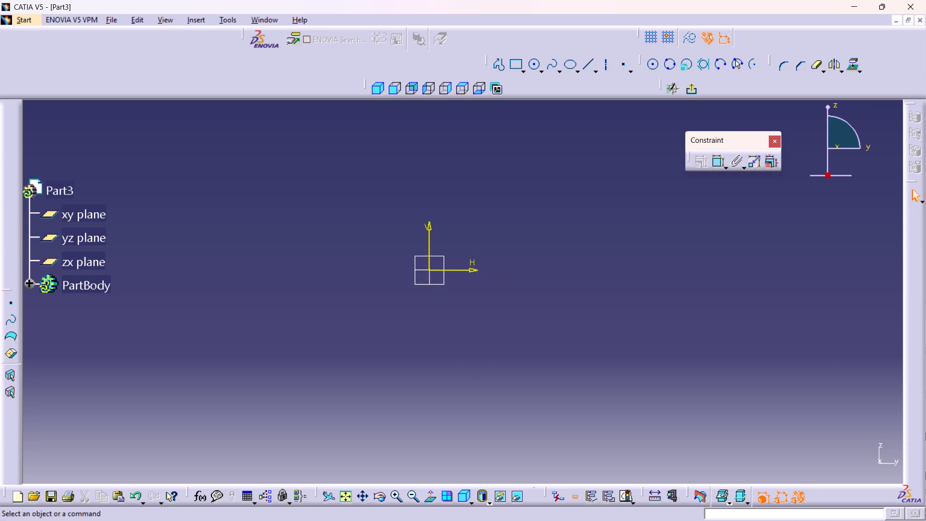
pyautogui.moveTo(445, 291); pyautogui.dragTo(498, 332, button='middle')
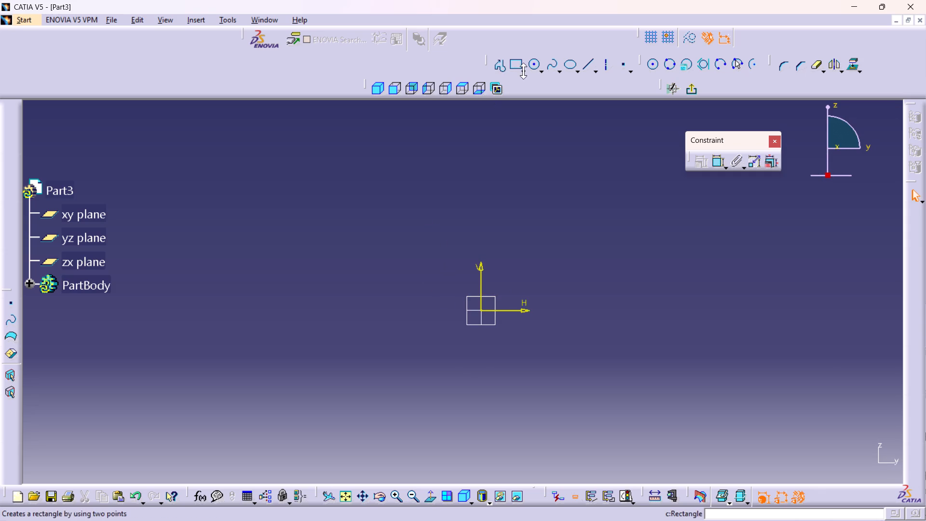
pyautogui.doubleClick(535, 71)
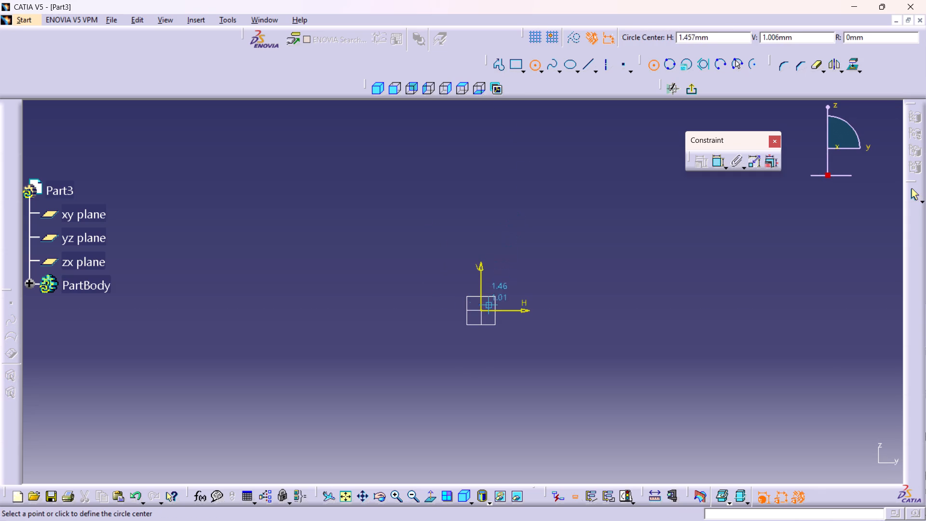
pyautogui.moveTo(483, 308); pyautogui.dragTo(490, 315)
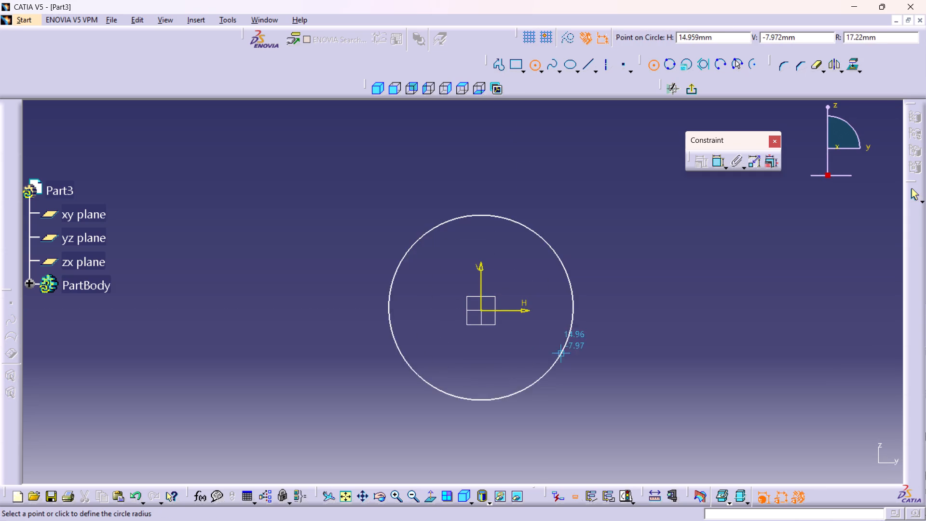
pyautogui.click(572, 356)
# Sketch a smaller circle about 30 mm in diameter inside the first, centred on the H axis about 0.8 mm from the origin.
pyautogui.moveTo(617, 359); pyautogui.dragTo(614, 343, button='middle')
pyautogui.scroll(1, 617, 359)
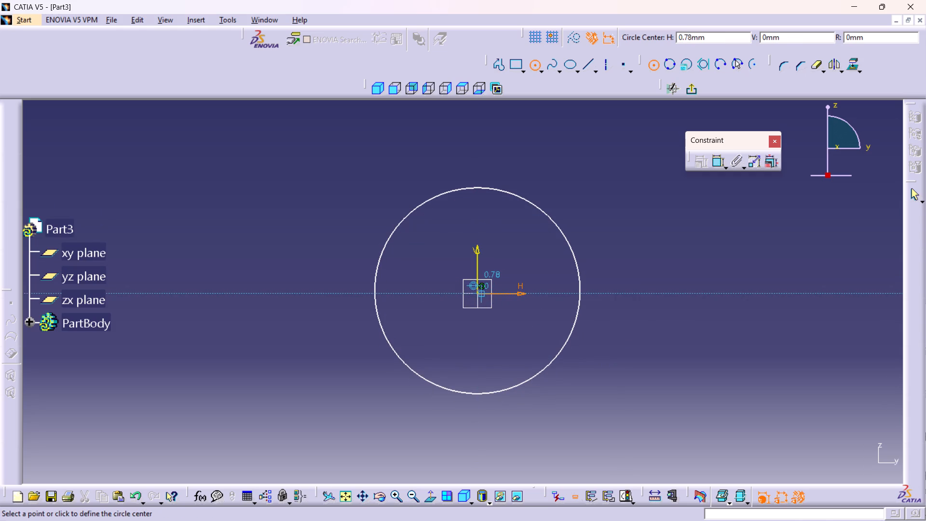
pyautogui.click(482, 294)
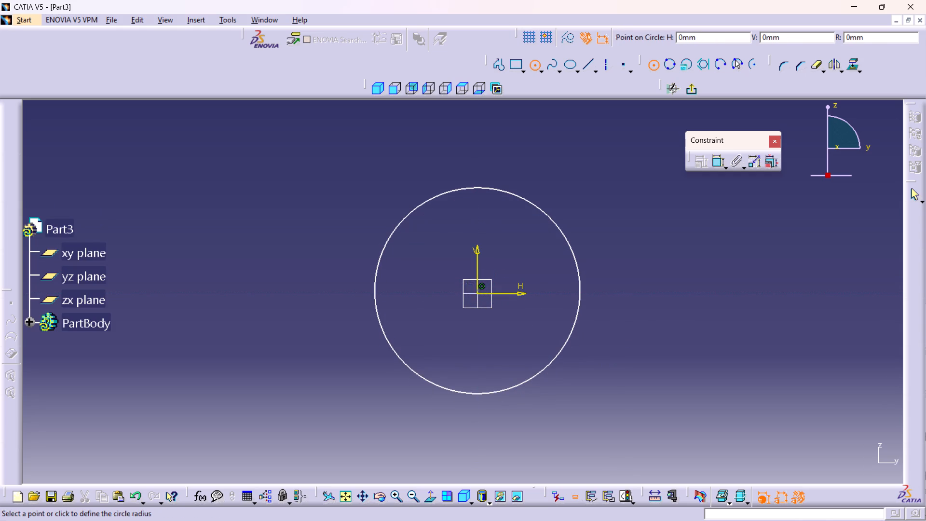
pyautogui.click(512, 369)
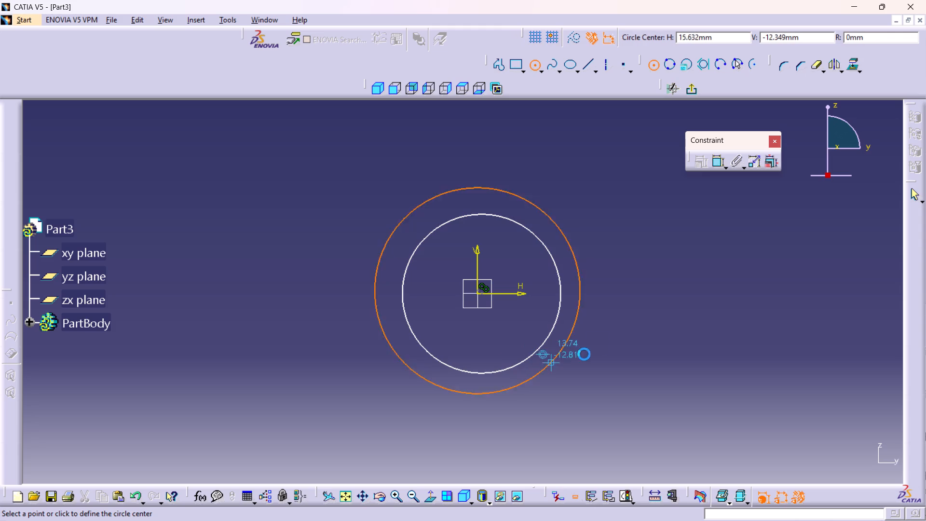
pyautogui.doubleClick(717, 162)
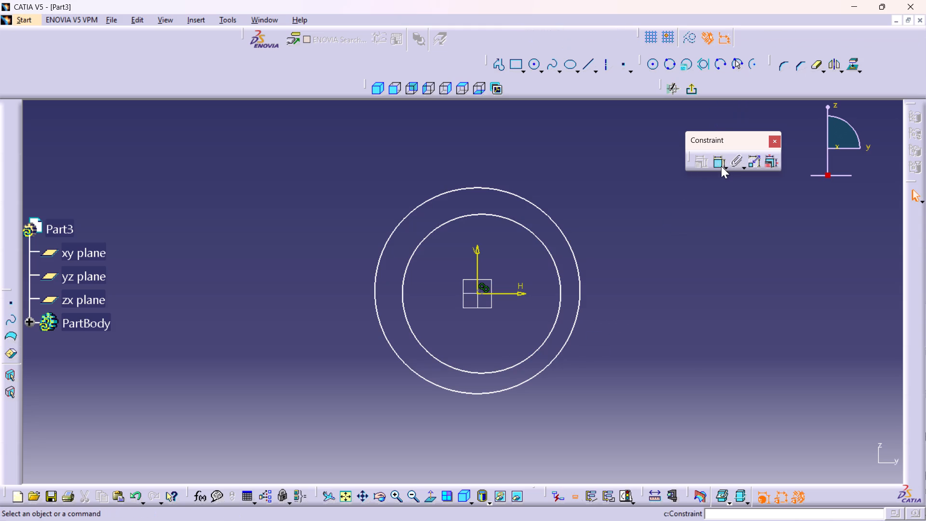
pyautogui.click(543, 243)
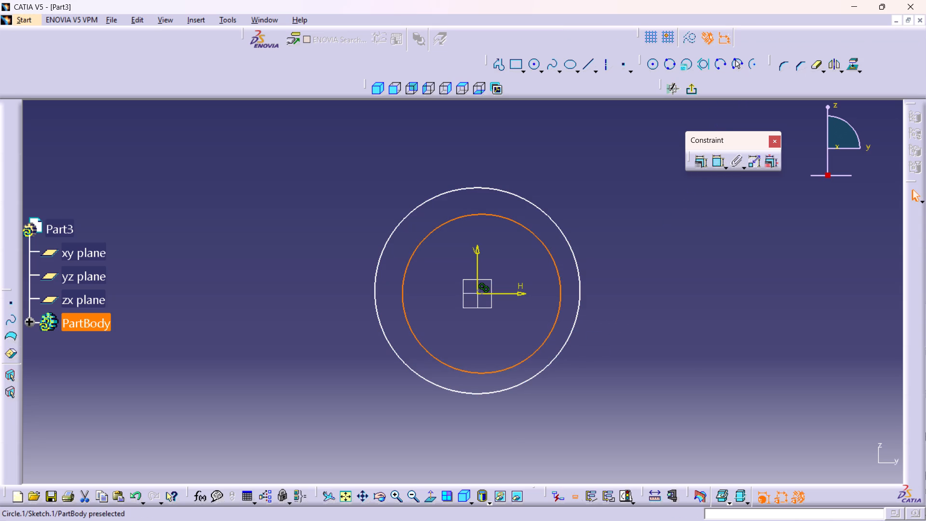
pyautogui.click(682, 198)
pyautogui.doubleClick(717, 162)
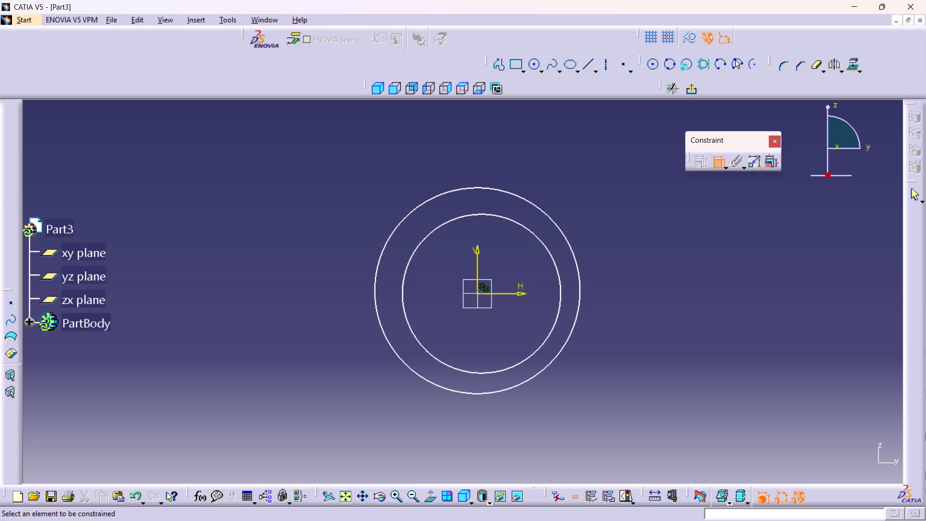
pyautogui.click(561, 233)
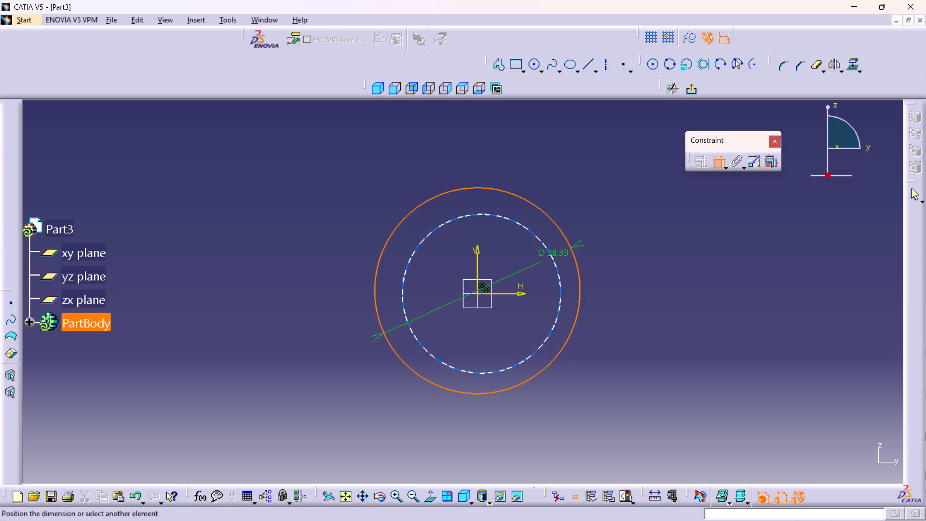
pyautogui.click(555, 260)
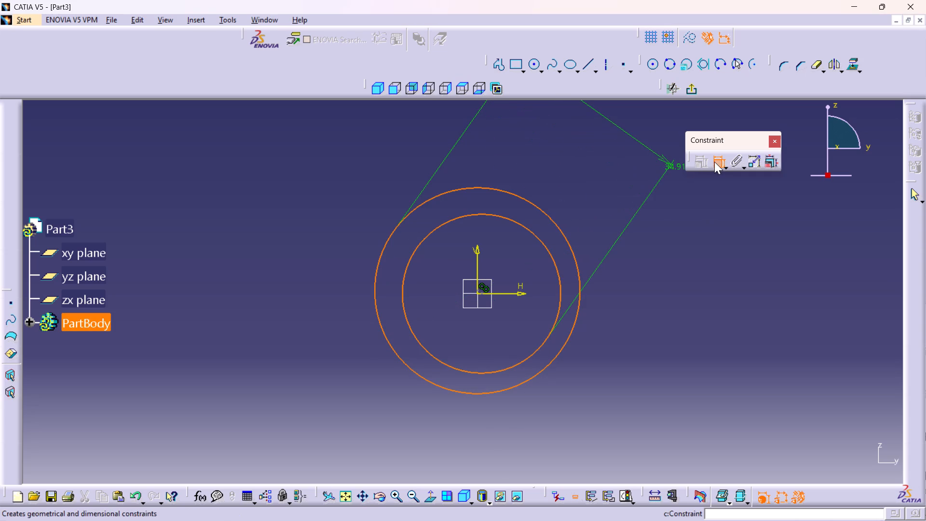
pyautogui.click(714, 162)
# Delete the two coincidence constraints at the circle centres beside the sketch origin.
pyautogui.moveTo(638, 245); pyautogui.dragTo(633, 246, button='middle')
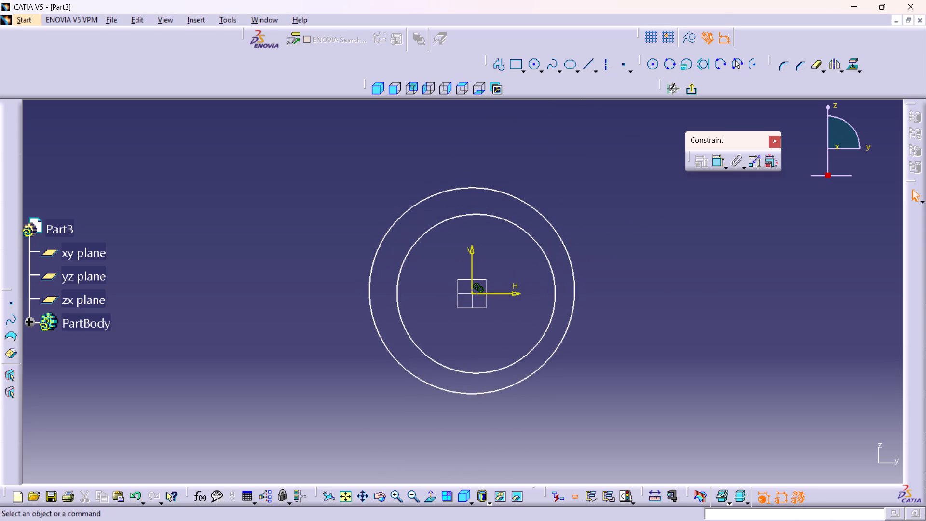
pyautogui.moveTo(601, 244); pyautogui.dragTo(597, 243, button='middle')
pyautogui.moveTo(610, 253); pyautogui.dragTo(607, 244, button='middle')
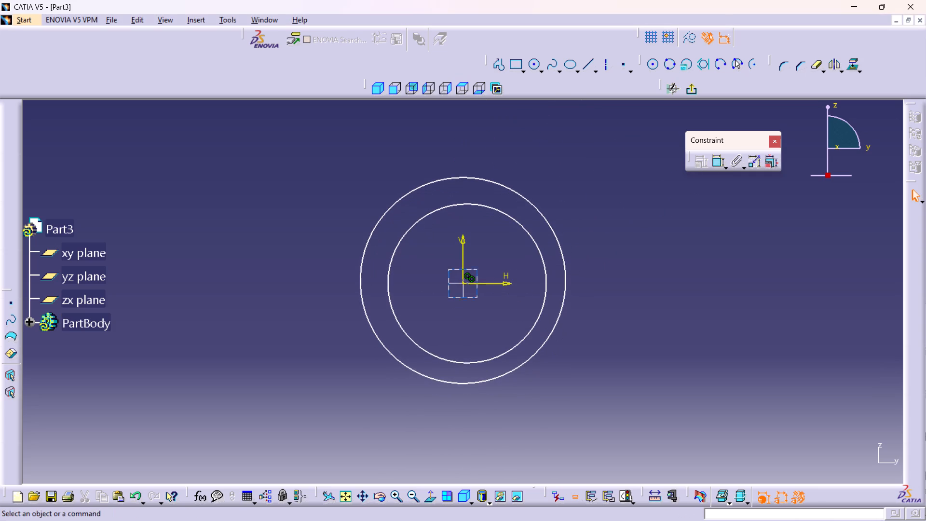
pyautogui.click(471, 279)
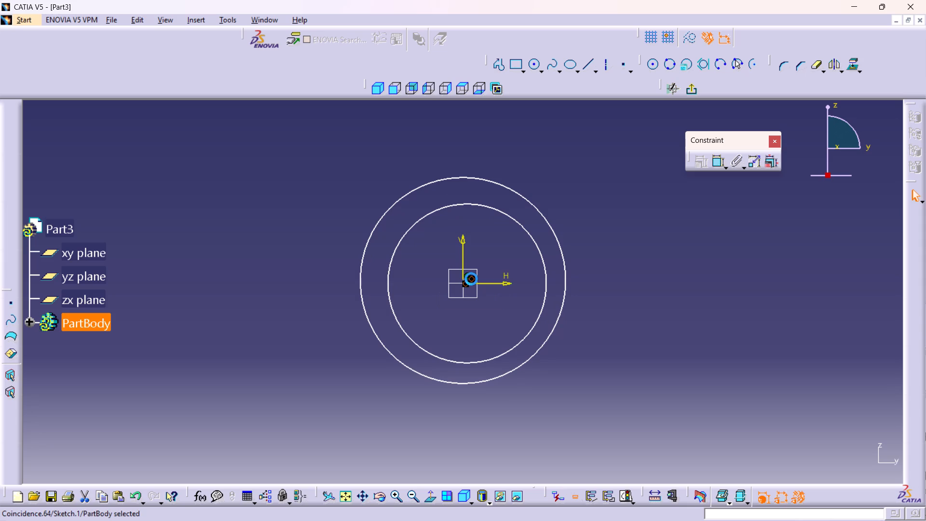
pyautogui.press('Delete')
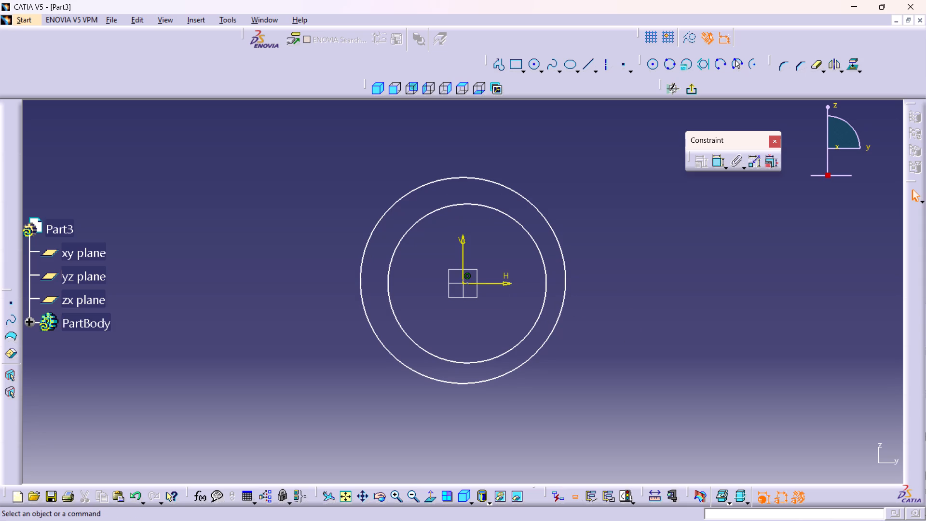
pyautogui.click(469, 276)
pyautogui.press('Delete')
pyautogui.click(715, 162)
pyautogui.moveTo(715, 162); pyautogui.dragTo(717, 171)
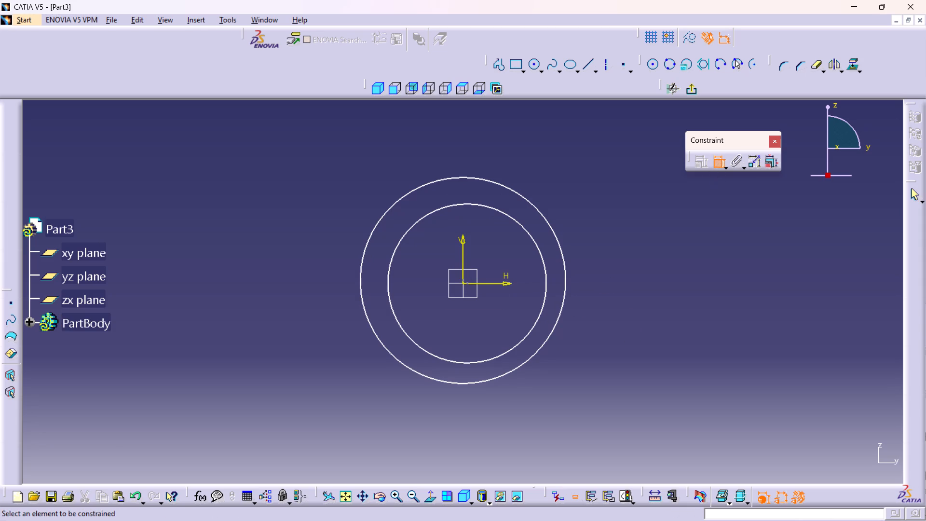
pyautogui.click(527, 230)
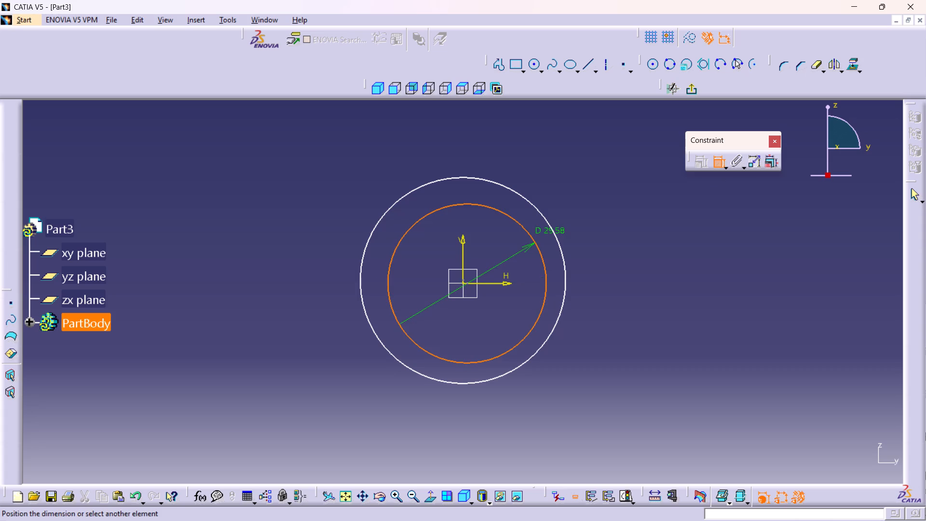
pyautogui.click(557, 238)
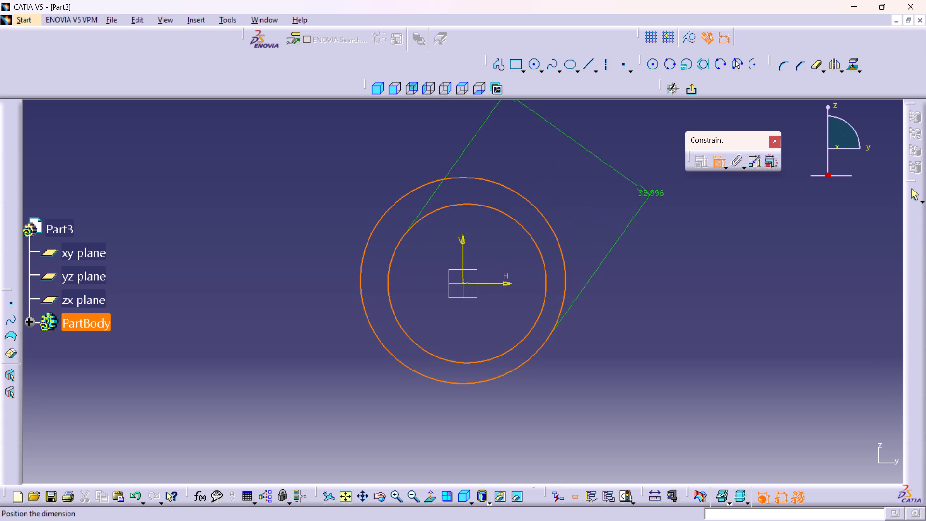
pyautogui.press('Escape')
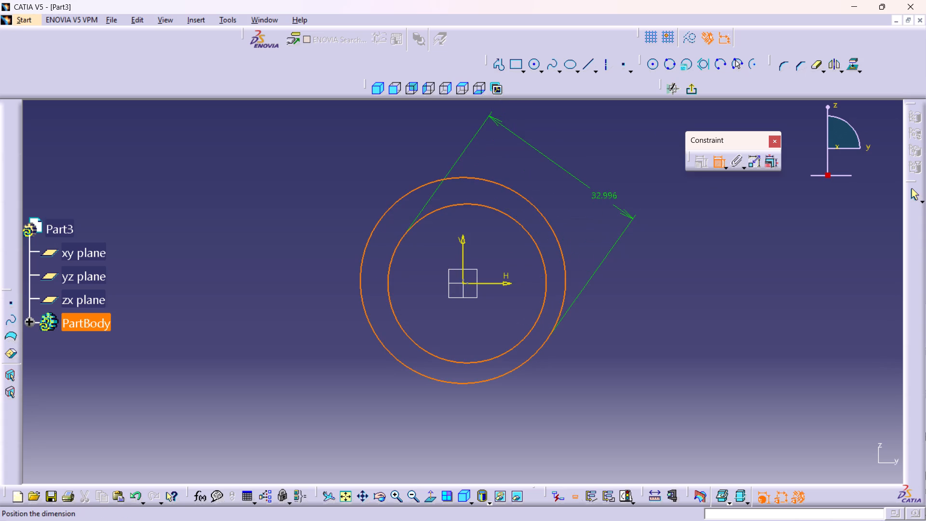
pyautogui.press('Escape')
# Constrain the inner and outer circles with Concentricity.
pyautogui.doubleClick(717, 162)
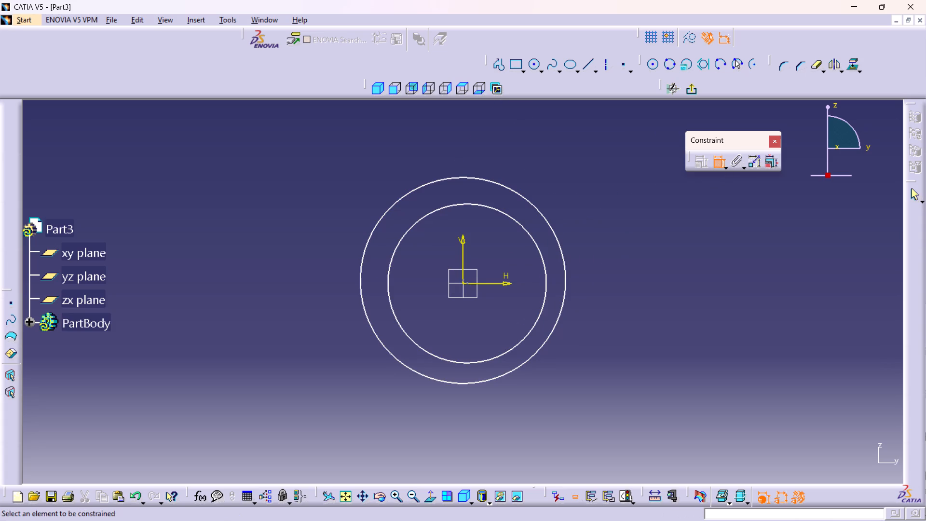
pyautogui.click(536, 246)
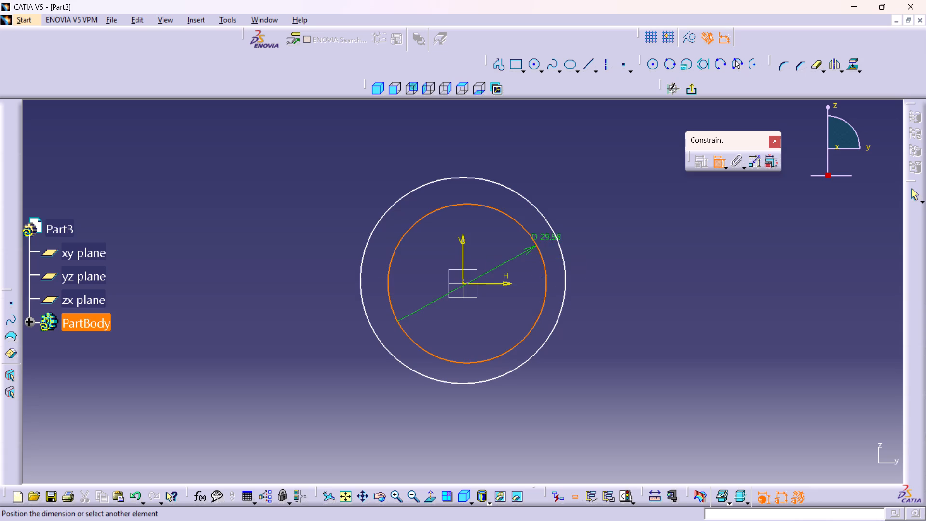
pyautogui.click(554, 228)
pyautogui.rightClick(521, 166)
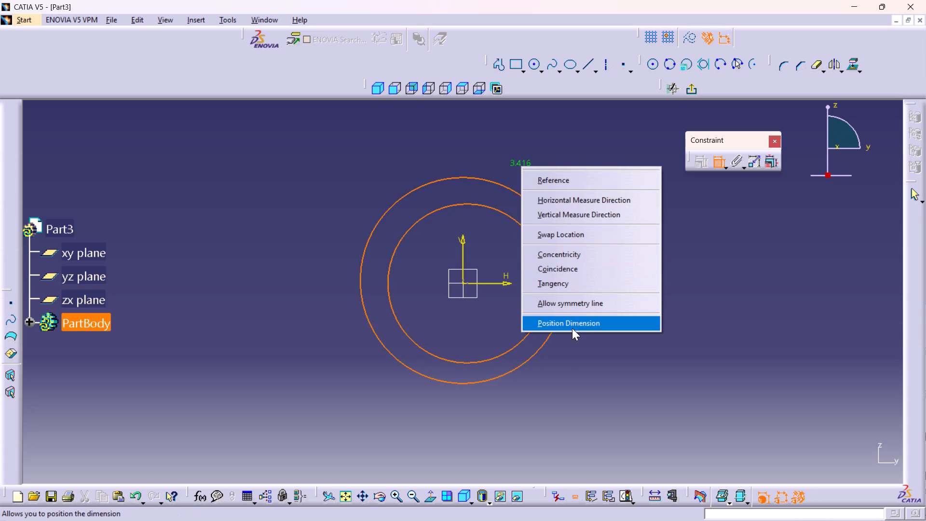
pyautogui.click(537, 254)
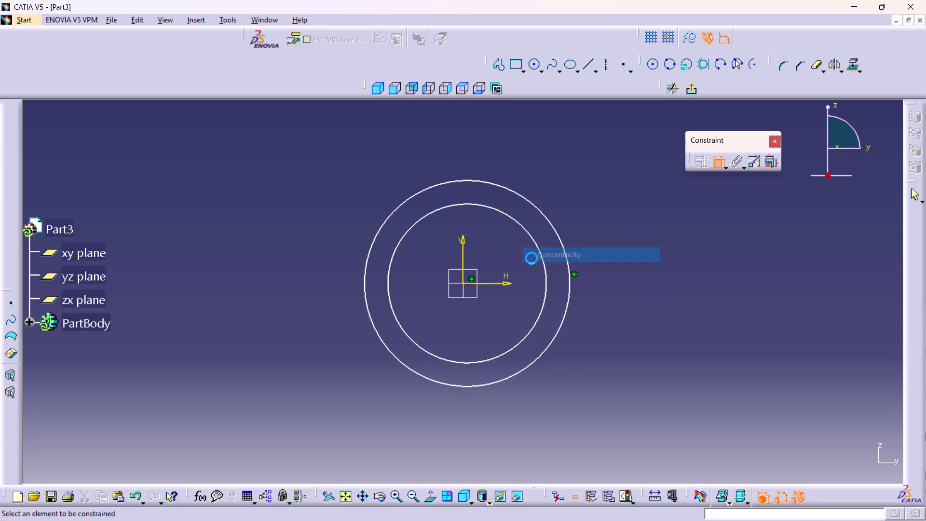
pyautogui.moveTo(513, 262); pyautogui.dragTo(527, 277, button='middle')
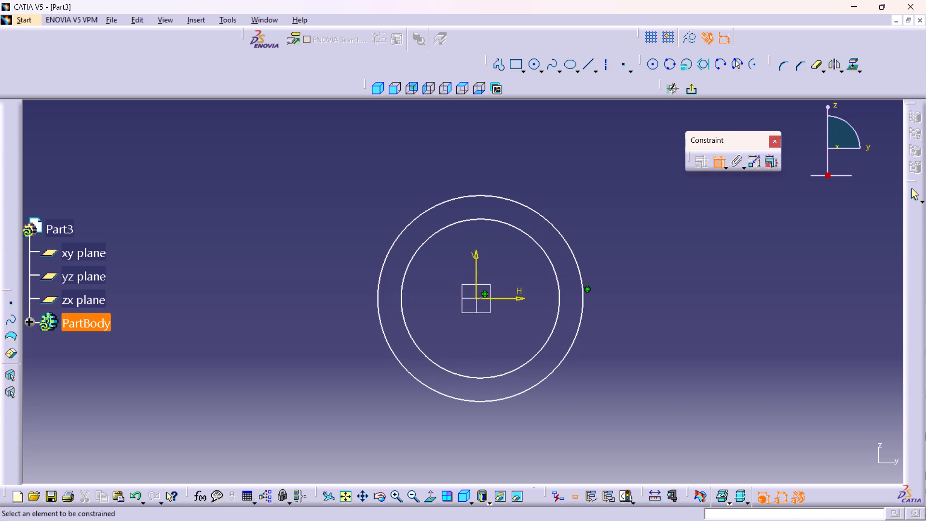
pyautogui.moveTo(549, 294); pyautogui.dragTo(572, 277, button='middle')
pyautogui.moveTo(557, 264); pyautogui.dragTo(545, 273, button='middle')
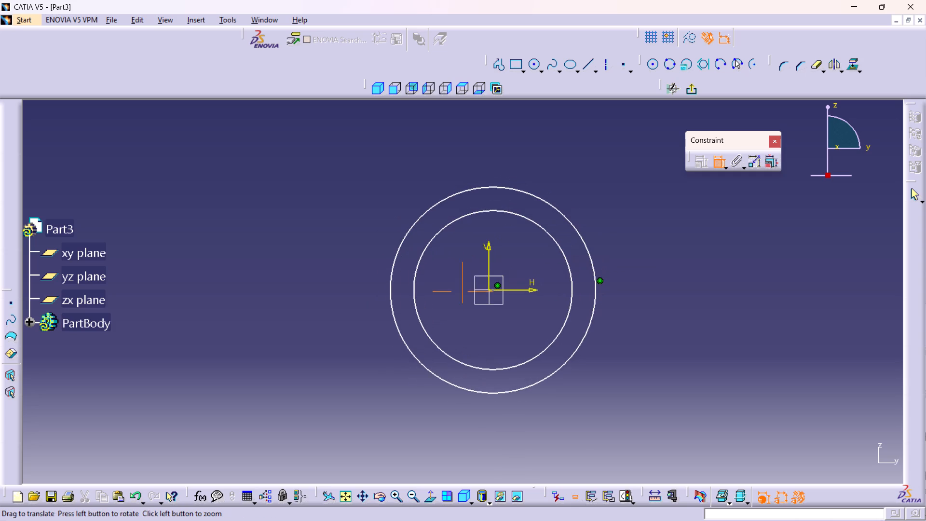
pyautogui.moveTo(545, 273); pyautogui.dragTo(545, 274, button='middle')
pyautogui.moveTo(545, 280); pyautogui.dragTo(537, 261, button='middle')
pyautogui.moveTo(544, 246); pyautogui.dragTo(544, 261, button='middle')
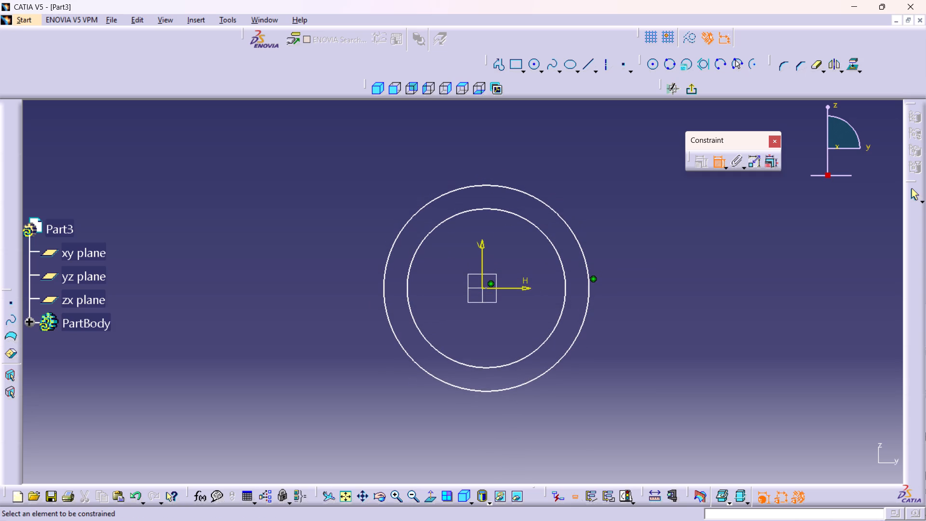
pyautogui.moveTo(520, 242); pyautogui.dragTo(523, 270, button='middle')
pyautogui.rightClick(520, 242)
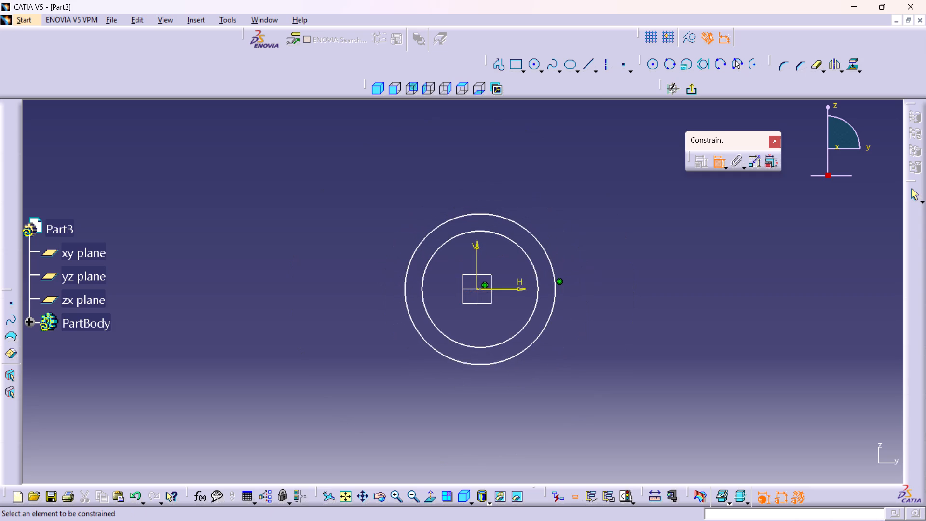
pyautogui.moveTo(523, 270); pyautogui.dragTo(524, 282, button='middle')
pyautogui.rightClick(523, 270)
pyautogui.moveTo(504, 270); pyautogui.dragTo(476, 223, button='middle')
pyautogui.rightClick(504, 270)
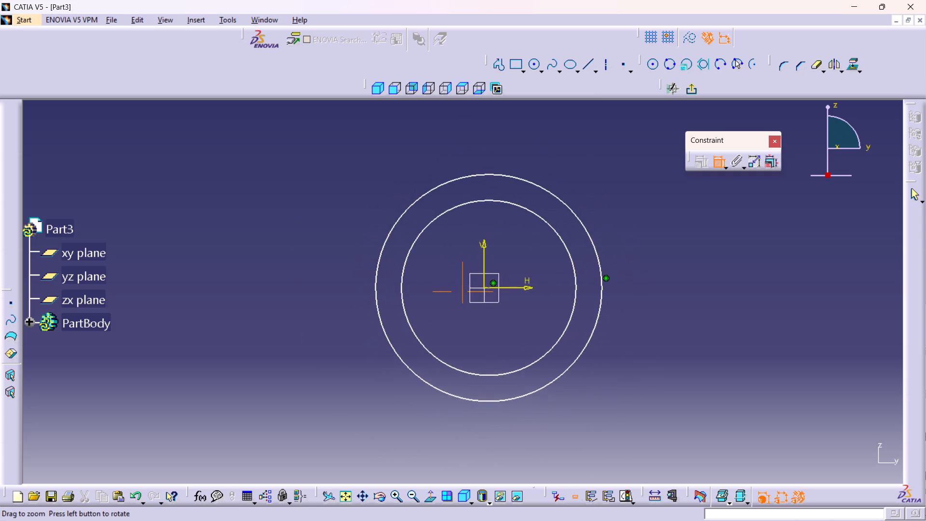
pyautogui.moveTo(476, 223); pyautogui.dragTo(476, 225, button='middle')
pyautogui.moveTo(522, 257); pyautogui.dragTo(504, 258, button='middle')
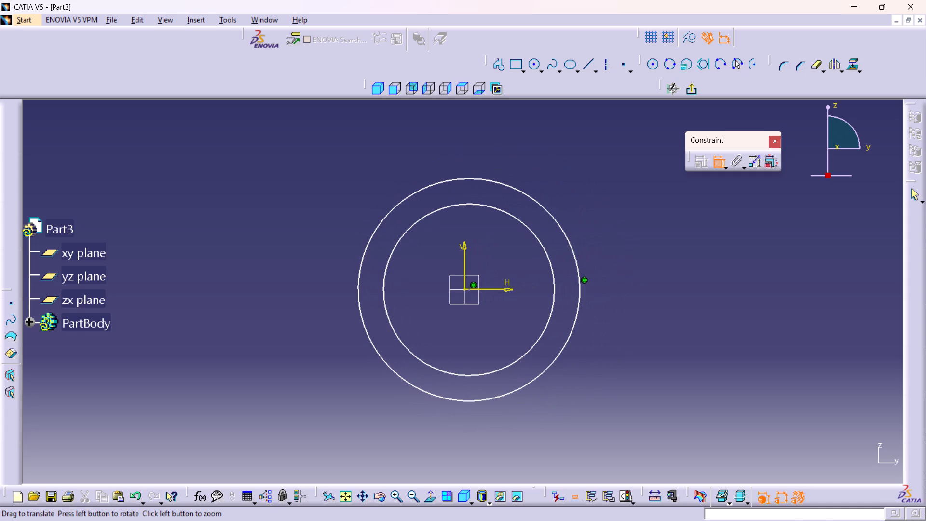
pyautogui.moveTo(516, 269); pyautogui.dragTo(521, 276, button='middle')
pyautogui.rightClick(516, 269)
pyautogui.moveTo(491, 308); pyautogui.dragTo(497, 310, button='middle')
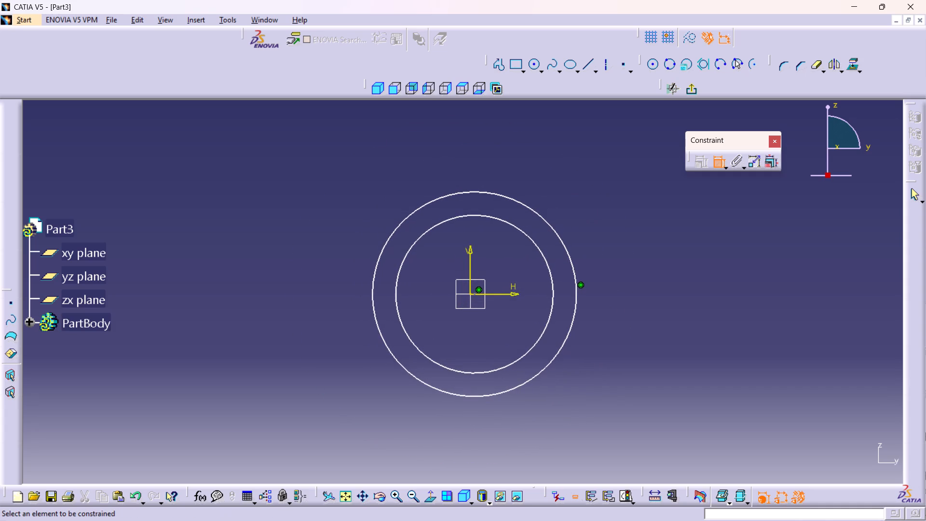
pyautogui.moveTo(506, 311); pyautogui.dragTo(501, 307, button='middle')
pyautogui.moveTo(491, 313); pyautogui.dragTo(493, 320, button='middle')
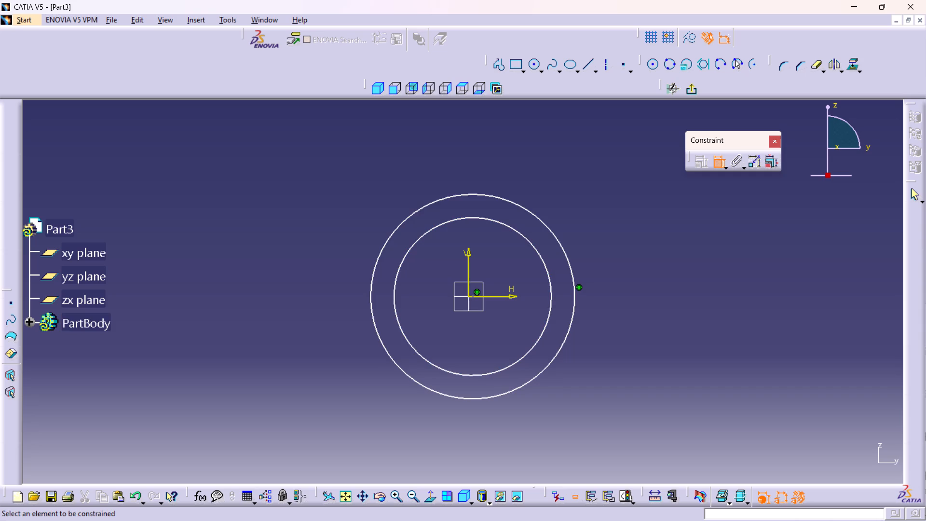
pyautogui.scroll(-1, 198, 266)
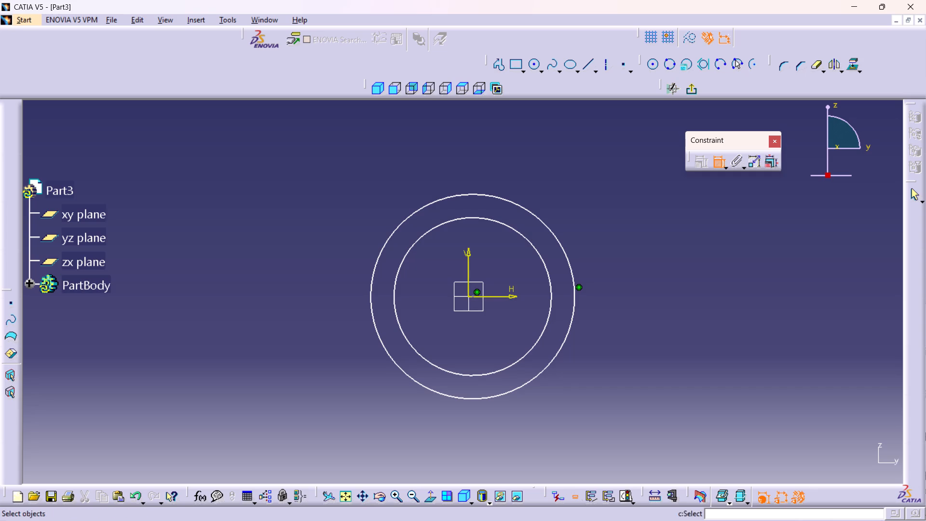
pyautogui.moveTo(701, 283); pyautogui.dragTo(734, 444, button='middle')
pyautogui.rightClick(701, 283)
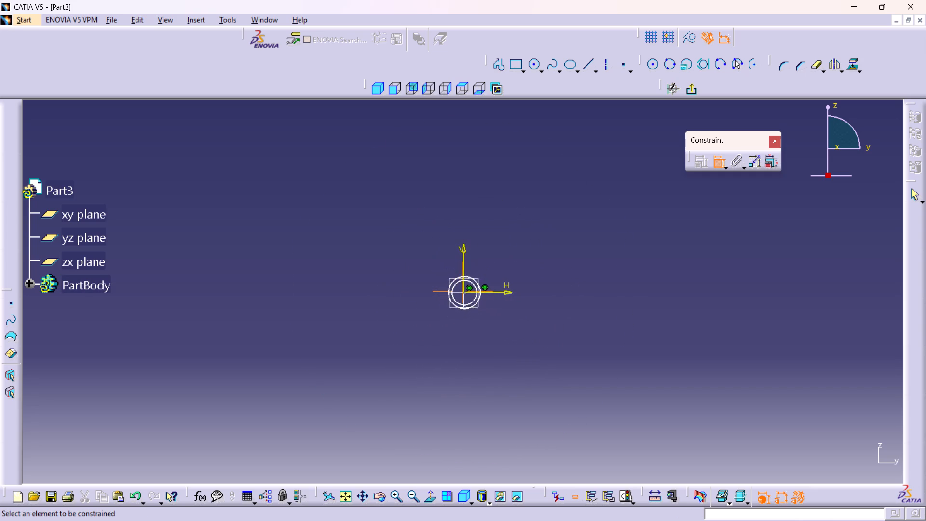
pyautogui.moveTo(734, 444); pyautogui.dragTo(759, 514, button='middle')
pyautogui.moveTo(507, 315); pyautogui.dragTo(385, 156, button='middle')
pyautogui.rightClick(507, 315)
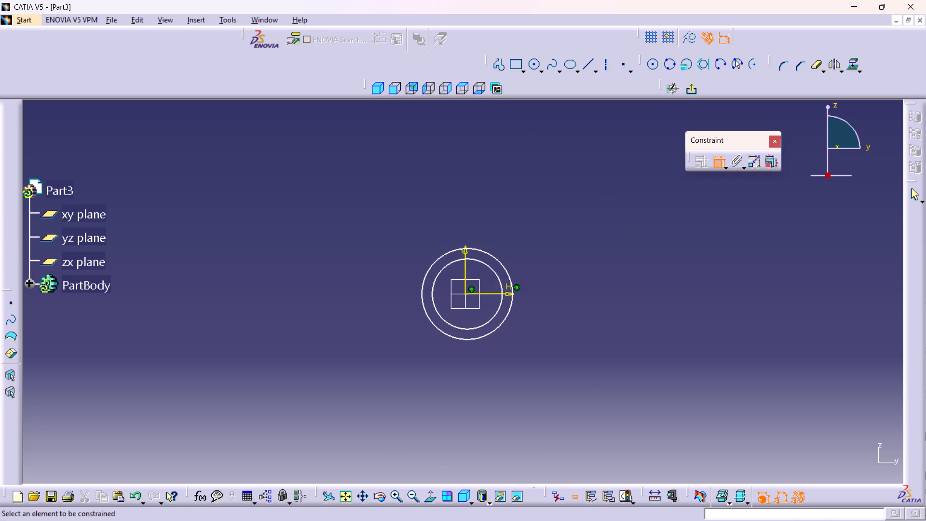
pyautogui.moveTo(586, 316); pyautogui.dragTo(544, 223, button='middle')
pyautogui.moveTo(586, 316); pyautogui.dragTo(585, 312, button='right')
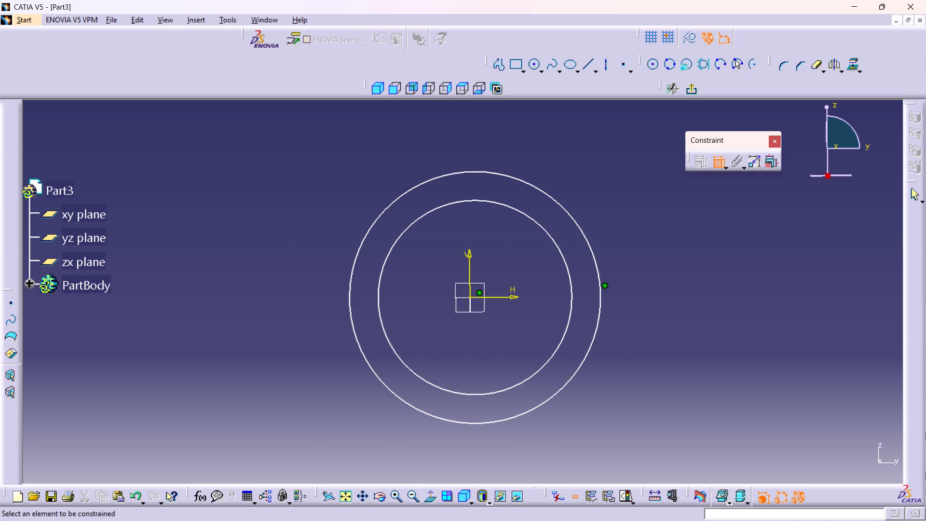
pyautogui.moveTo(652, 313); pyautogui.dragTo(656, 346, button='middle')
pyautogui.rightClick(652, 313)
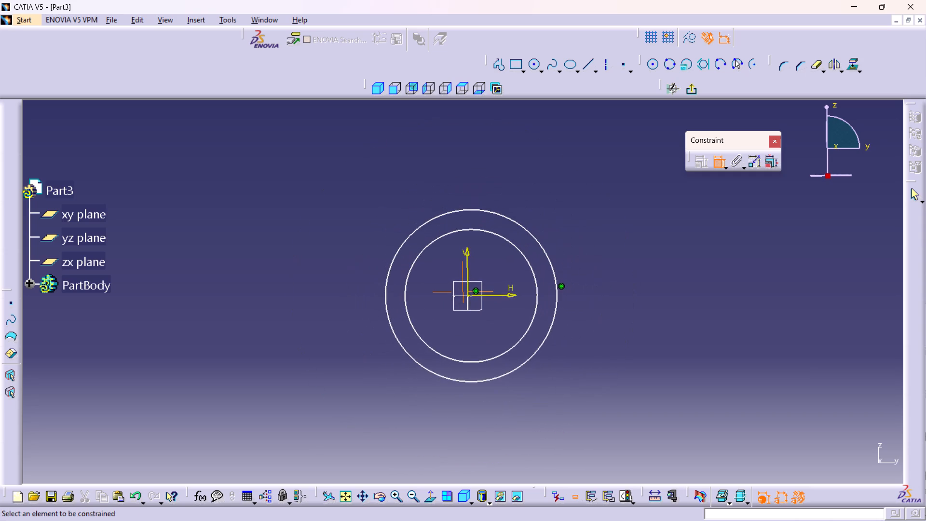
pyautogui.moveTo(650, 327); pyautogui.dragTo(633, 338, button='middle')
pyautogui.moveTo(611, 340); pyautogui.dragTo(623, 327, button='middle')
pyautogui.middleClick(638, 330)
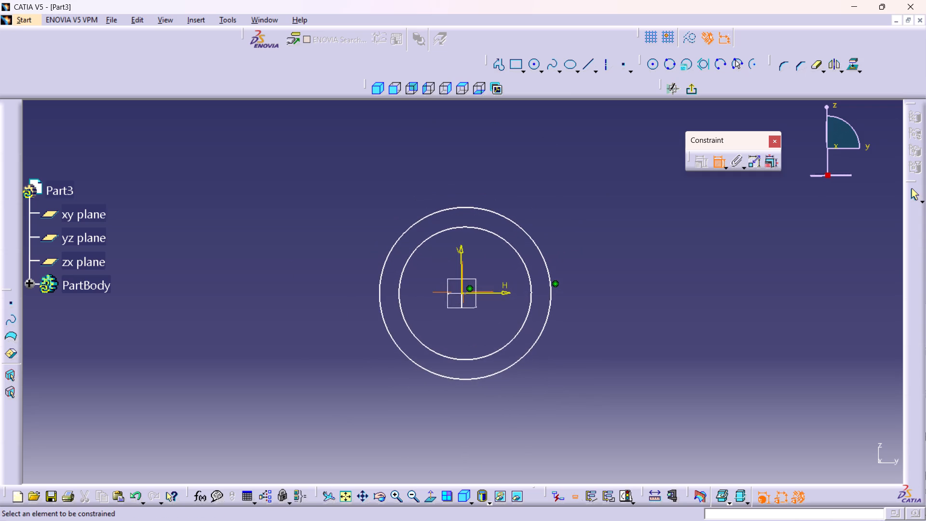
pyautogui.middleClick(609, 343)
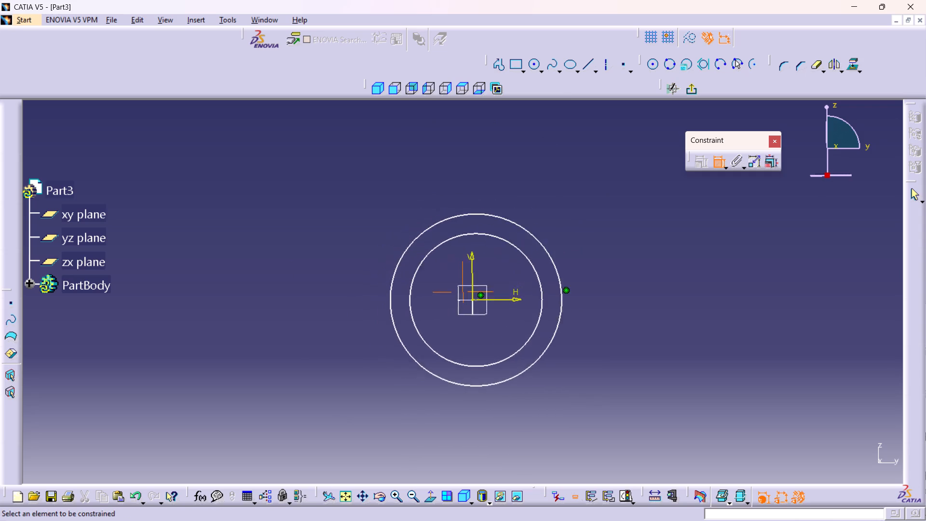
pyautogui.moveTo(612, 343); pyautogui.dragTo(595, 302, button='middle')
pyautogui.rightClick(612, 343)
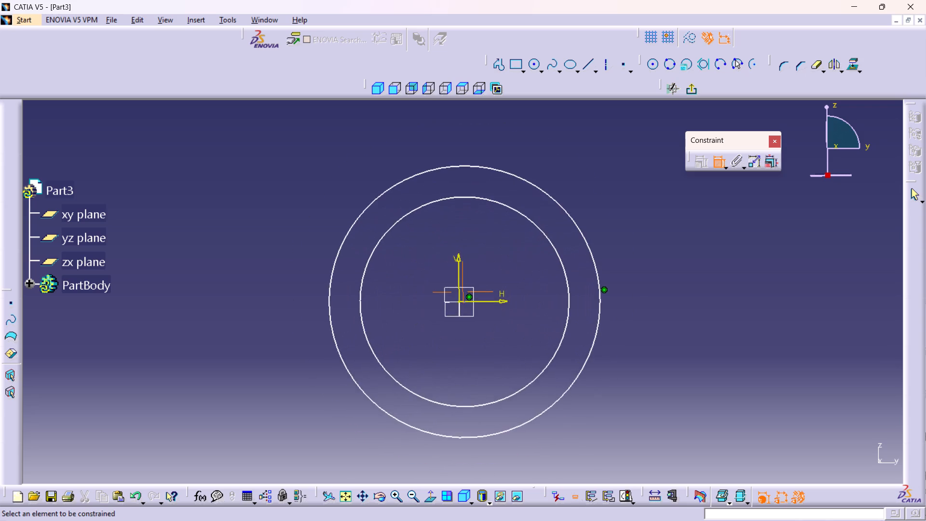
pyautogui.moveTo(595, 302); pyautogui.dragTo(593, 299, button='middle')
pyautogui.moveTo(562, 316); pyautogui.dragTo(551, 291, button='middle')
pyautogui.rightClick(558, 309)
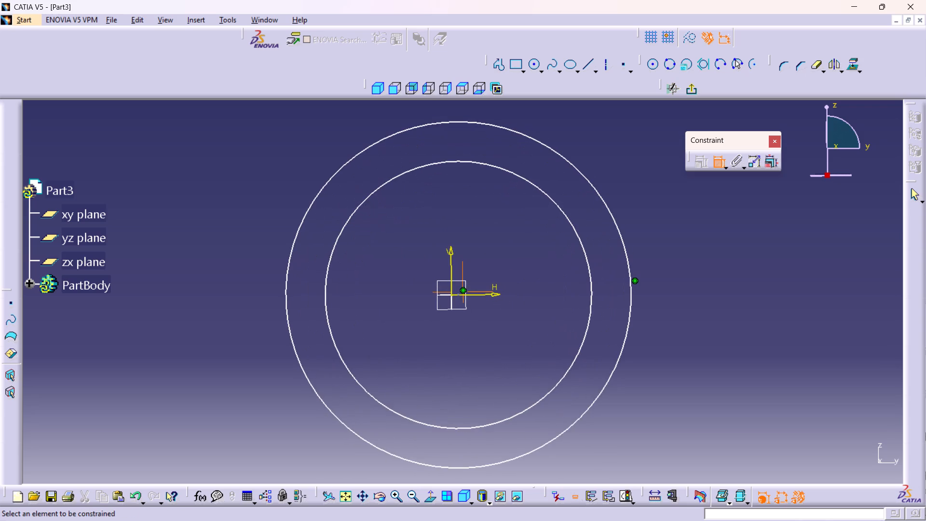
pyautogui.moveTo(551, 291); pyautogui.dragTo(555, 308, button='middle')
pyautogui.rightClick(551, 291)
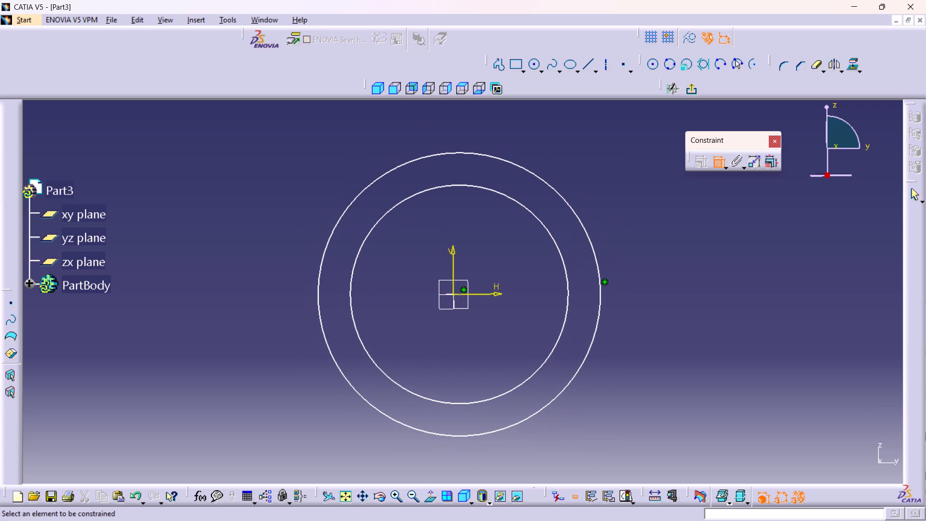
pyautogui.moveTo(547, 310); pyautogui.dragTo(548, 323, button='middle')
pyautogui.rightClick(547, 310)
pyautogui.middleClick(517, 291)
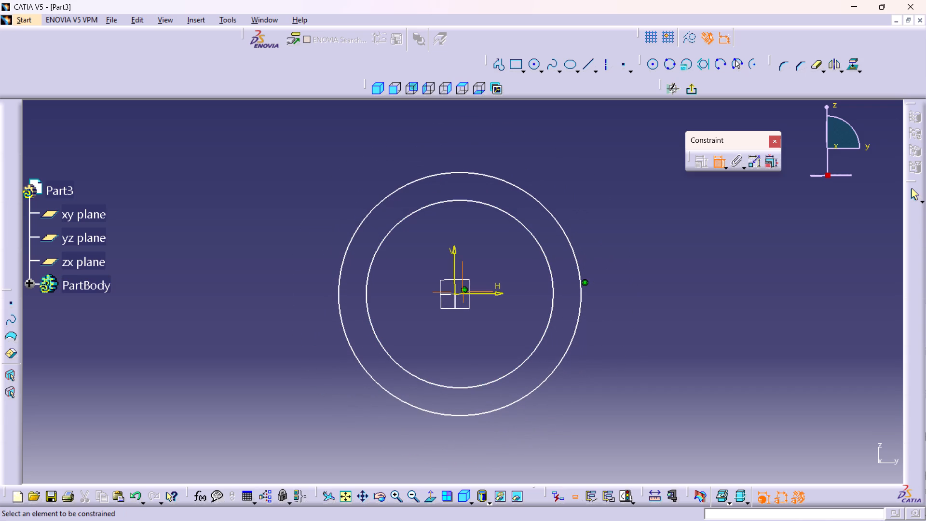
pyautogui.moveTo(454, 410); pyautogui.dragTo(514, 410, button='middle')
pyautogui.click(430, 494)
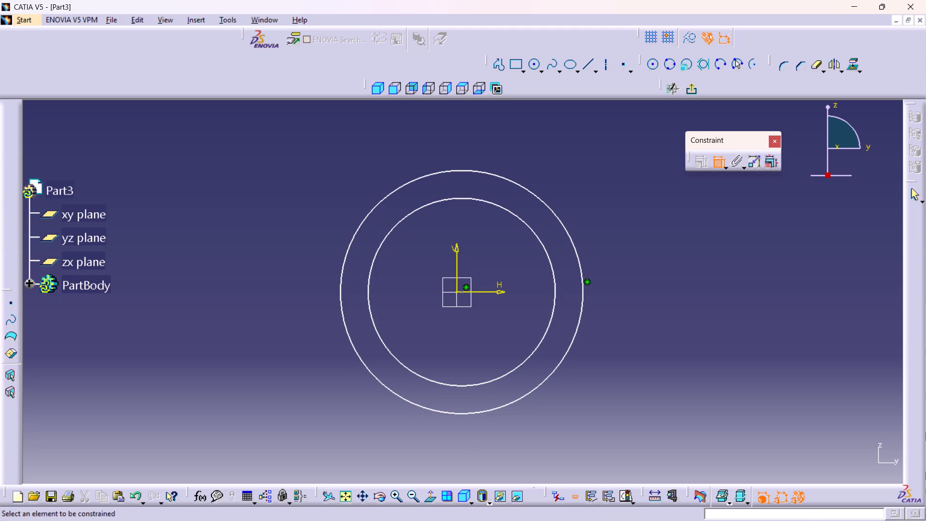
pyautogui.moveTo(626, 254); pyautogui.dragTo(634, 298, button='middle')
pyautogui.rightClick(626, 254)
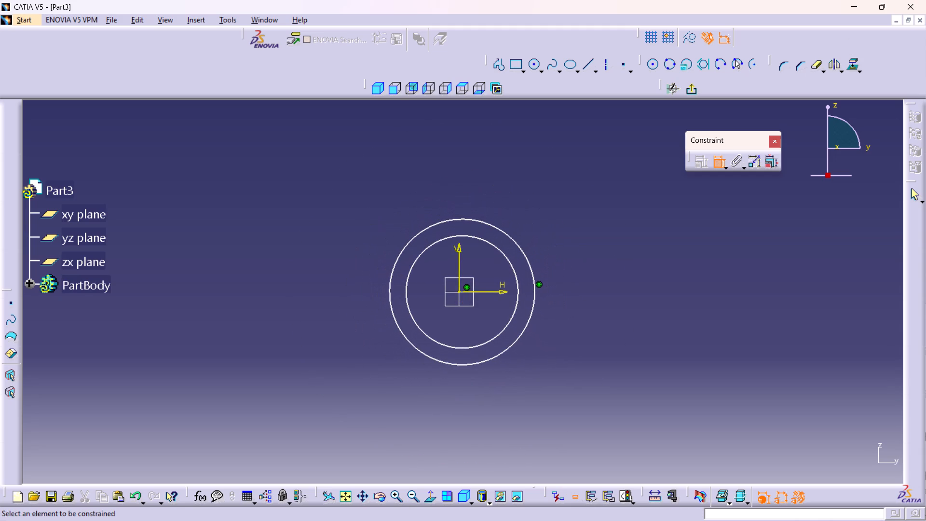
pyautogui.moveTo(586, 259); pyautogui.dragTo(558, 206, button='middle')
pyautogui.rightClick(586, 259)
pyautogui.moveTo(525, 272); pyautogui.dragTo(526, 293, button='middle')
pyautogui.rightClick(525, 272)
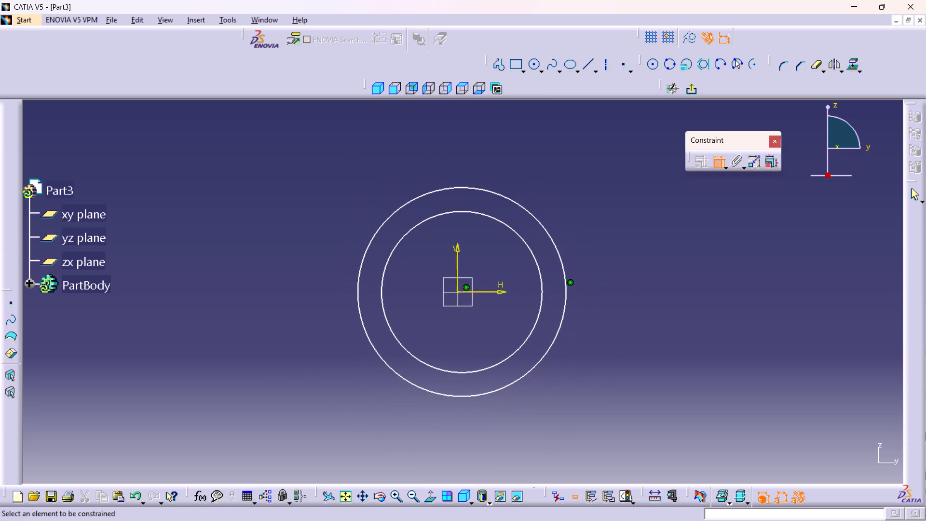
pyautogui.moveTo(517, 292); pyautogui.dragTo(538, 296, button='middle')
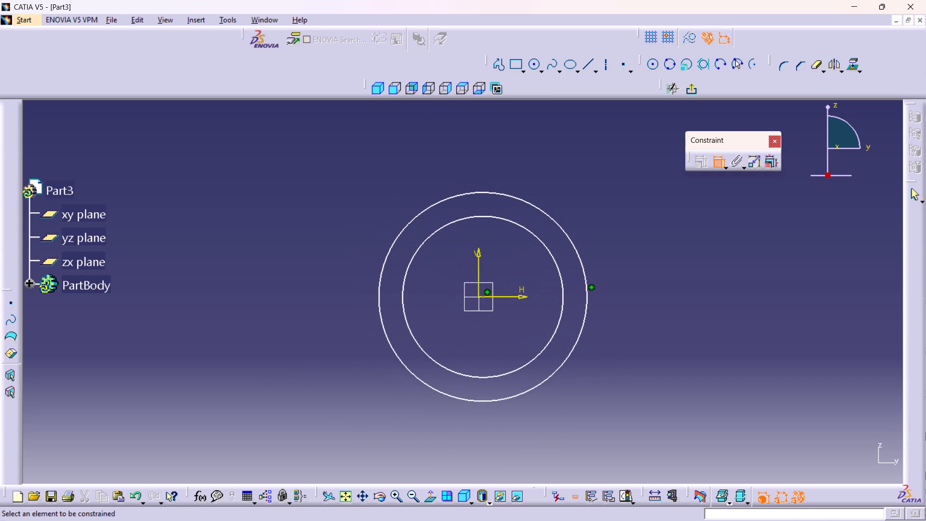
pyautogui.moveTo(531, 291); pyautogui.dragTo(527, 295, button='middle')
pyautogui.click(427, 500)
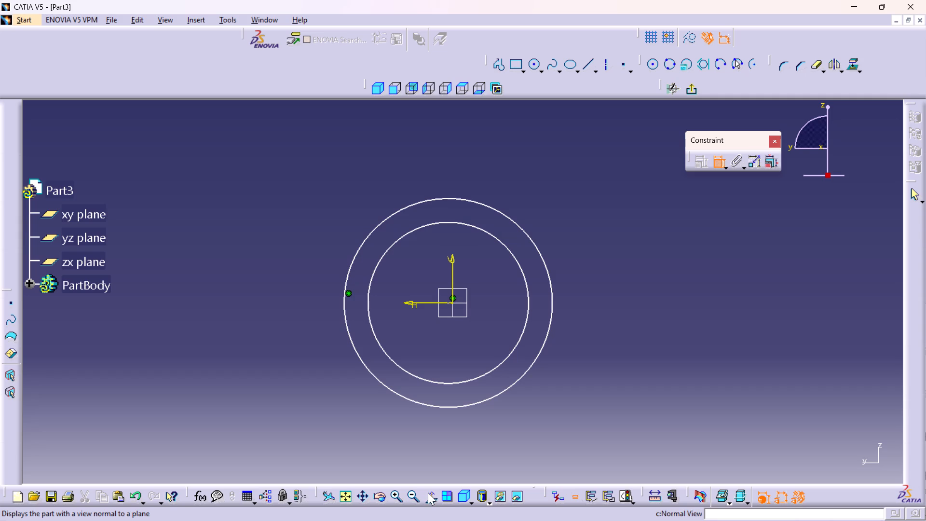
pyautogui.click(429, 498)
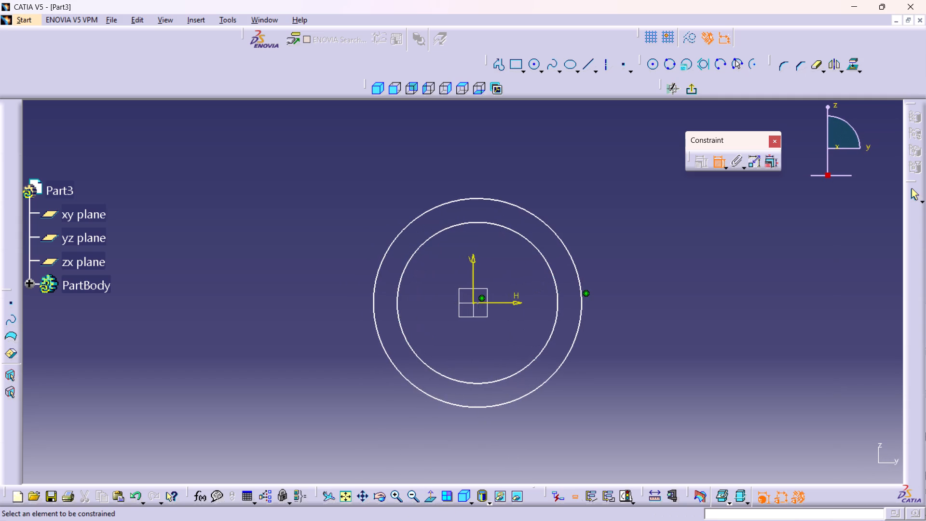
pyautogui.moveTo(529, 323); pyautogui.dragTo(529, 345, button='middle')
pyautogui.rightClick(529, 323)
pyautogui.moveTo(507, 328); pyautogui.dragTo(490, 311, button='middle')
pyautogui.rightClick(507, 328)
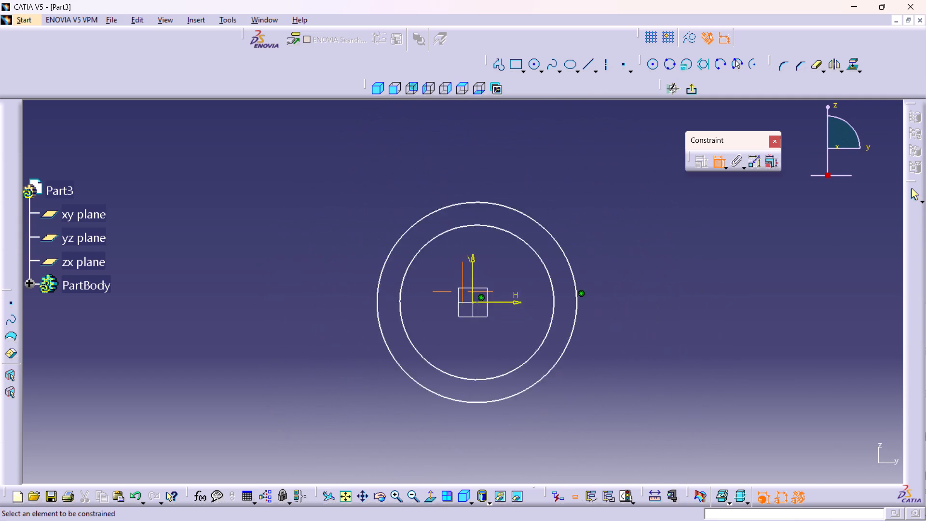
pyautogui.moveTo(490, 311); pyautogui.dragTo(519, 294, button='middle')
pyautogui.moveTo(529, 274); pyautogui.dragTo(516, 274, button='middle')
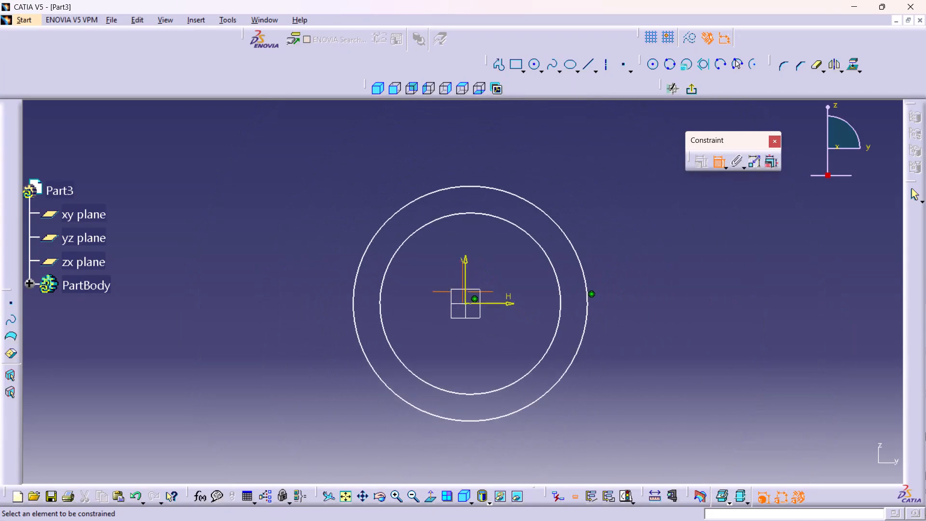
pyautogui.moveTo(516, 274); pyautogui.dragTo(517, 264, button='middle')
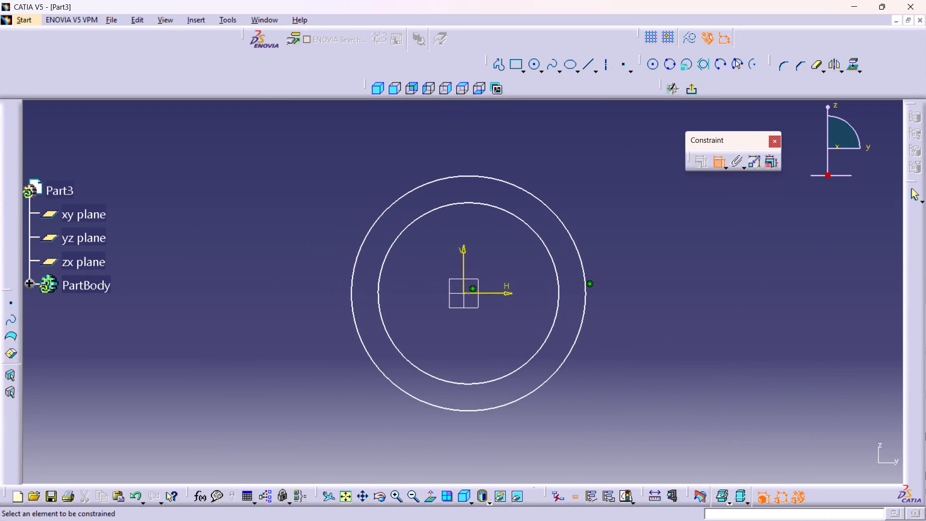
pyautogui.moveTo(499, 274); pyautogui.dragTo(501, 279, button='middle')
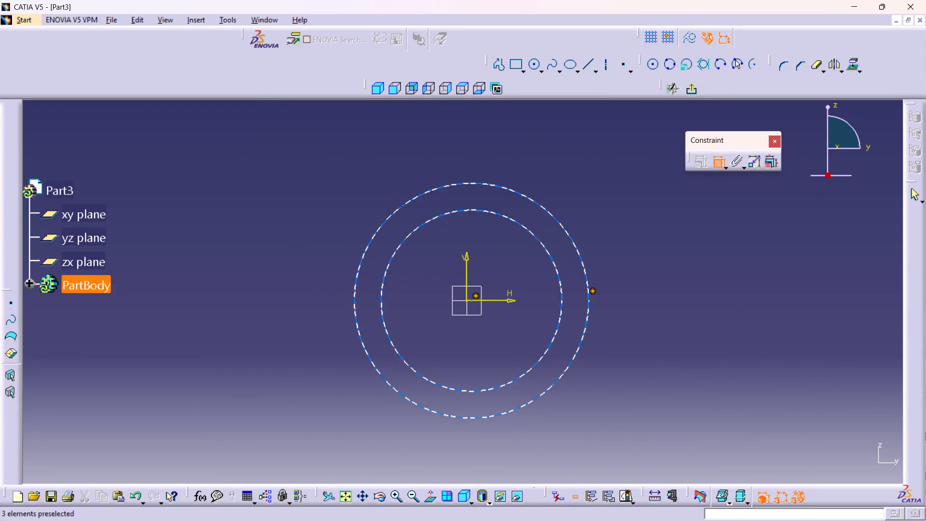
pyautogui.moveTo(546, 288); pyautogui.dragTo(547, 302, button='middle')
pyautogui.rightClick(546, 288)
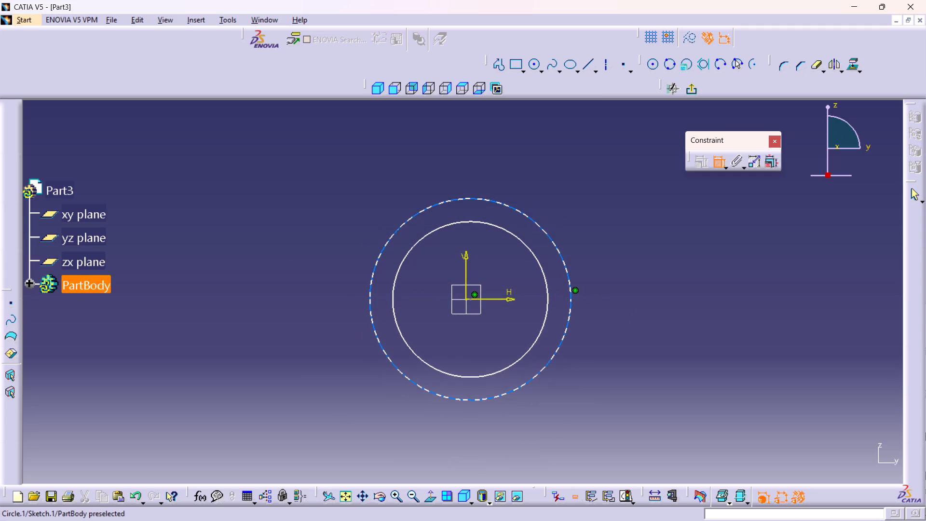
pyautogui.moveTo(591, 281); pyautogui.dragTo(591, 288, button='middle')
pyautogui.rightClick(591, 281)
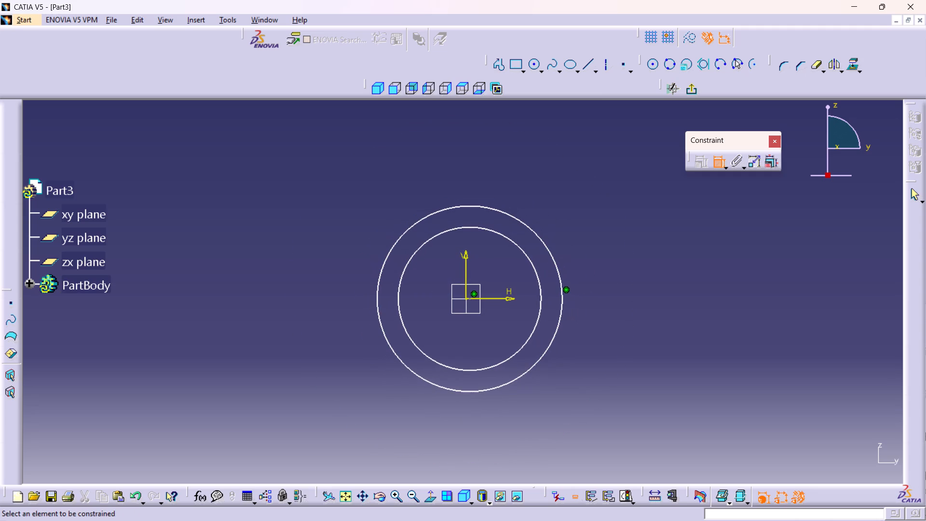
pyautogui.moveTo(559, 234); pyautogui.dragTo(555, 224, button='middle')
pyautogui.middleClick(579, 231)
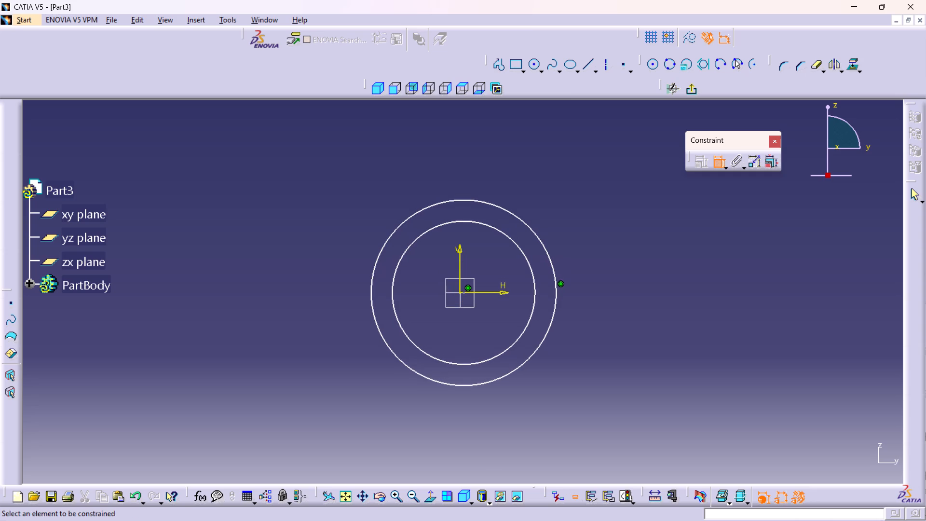
# Sketch an open rectangular profile around the circles' upper half, about 82.5 mm wide and 24.4 mm high, leaving its bottom edge open across the outer circle.
pyautogui.doubleClick(496, 64)
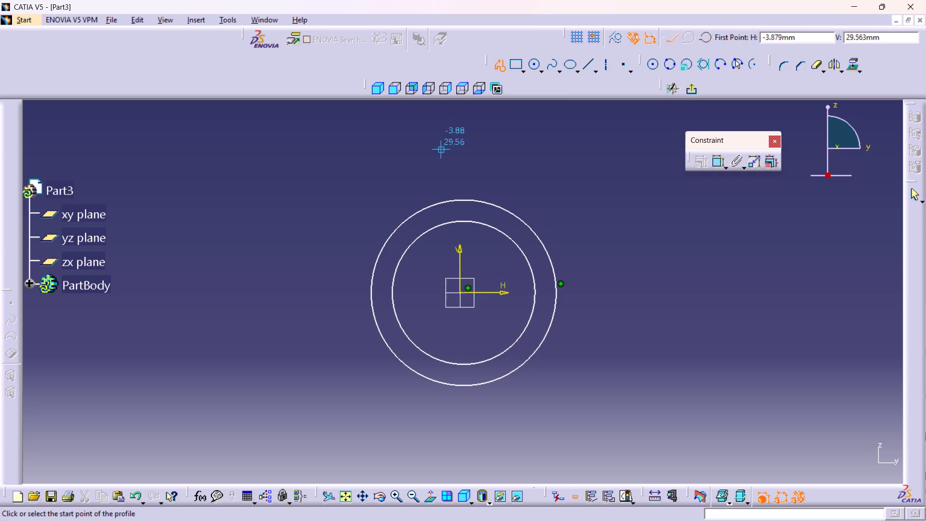
pyautogui.click(357, 277)
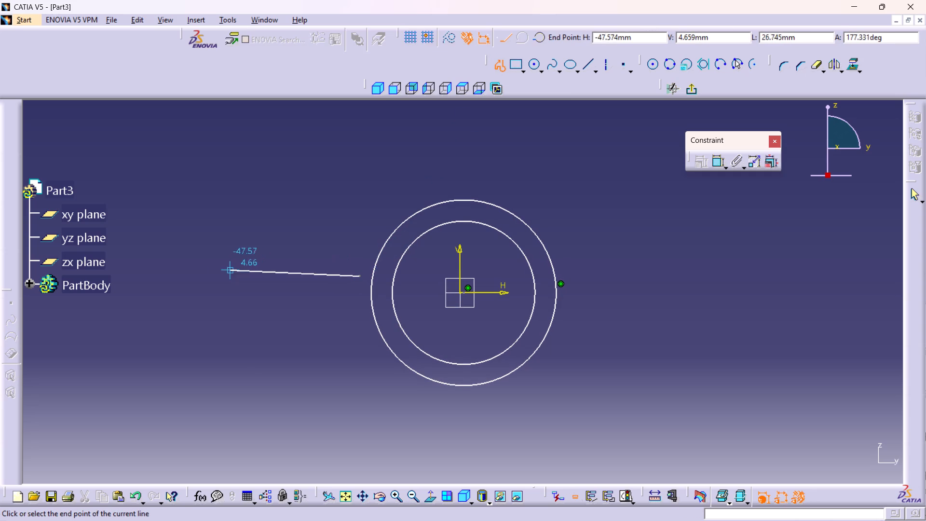
pyautogui.click(250, 277)
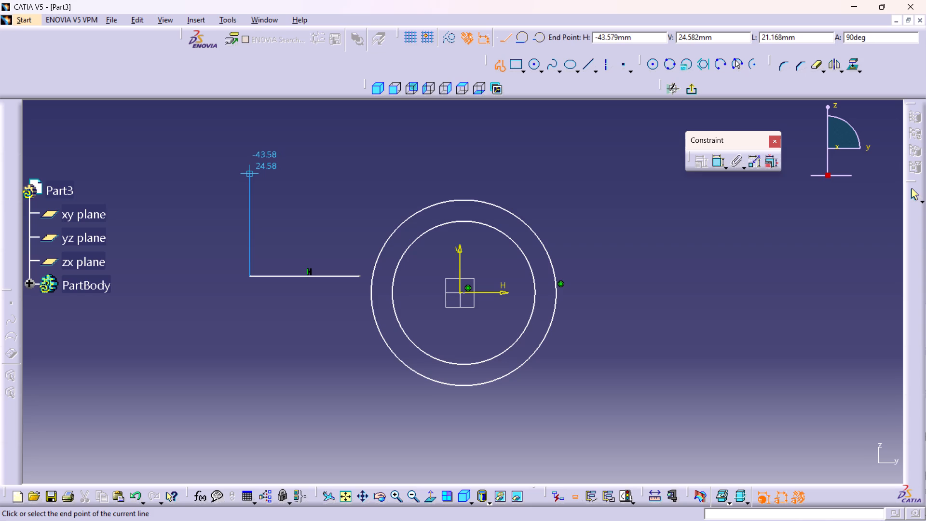
pyautogui.moveTo(250, 155); pyautogui.dragTo(255, 158)
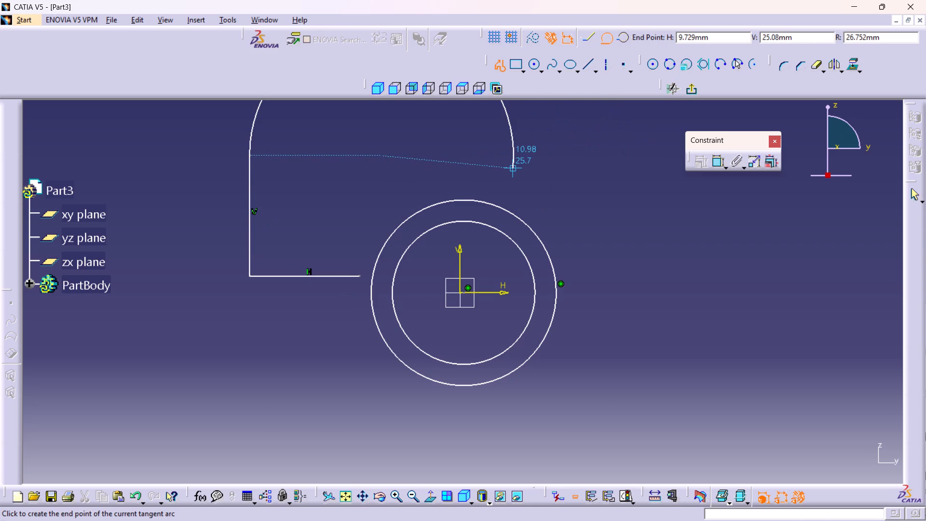
pyautogui.hotkey('ctrl', 'z')
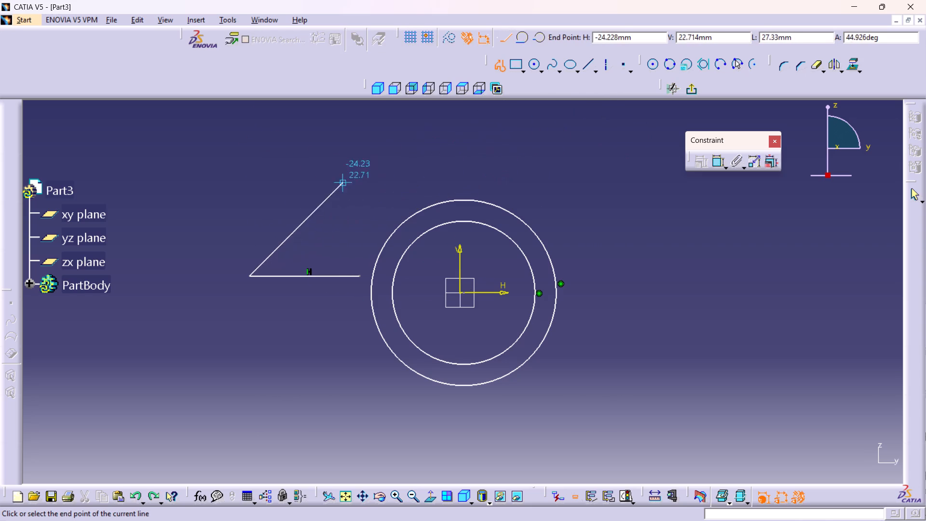
pyautogui.click(247, 158)
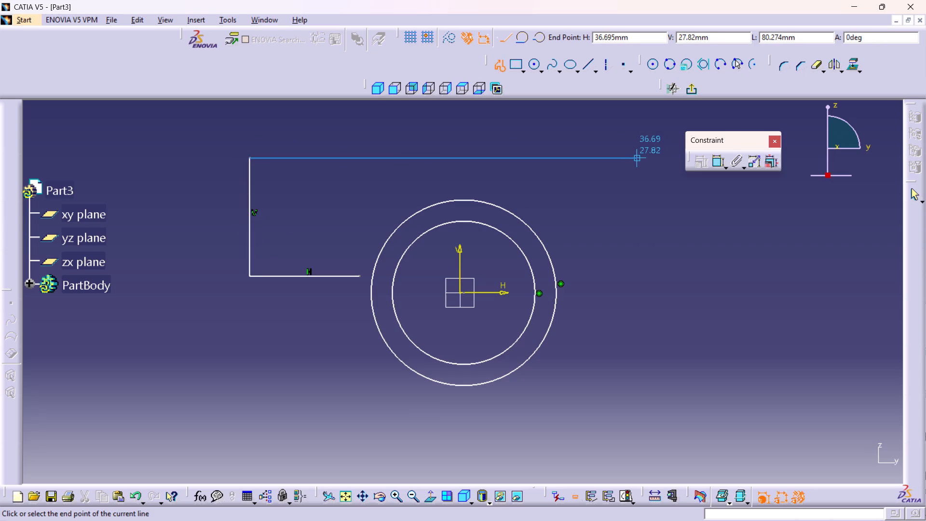
pyautogui.click(649, 160)
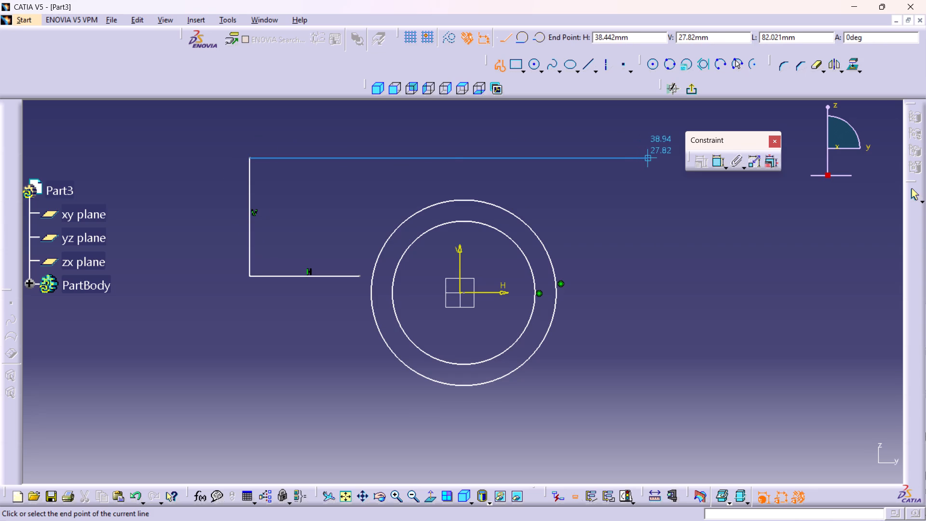
pyautogui.click(648, 276)
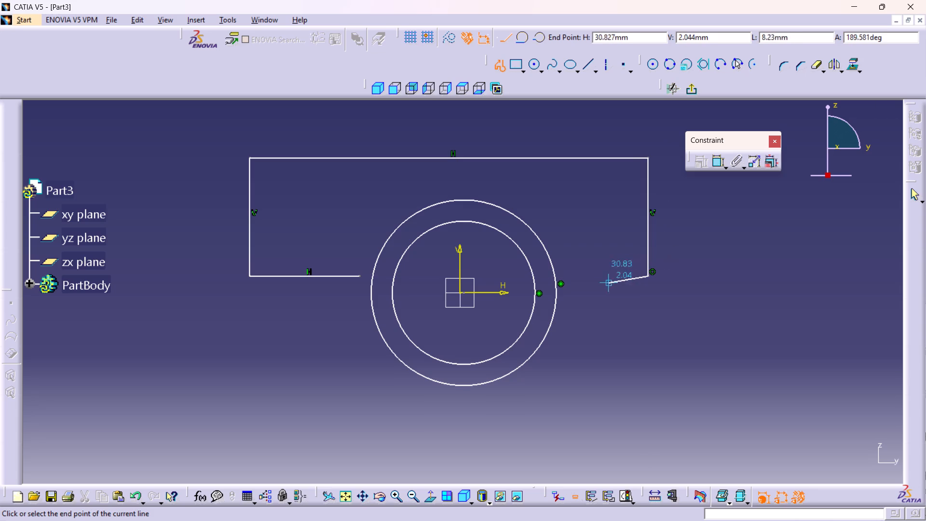
pyautogui.click(569, 277)
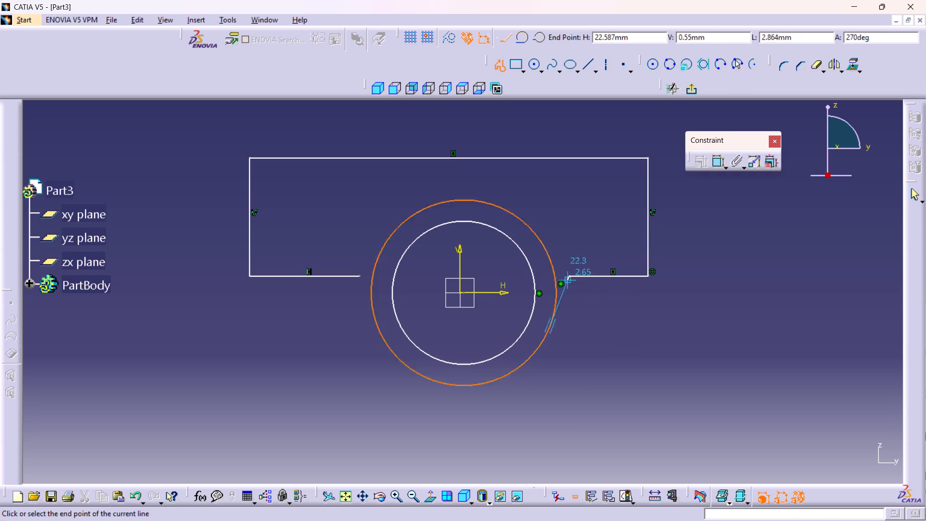
pyautogui.click(912, 195)
pyautogui.click(586, 246)
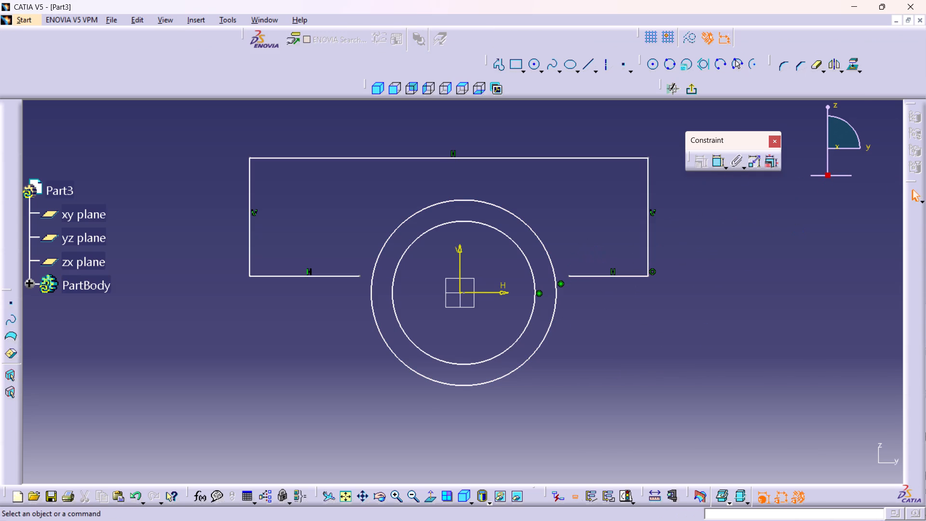
pyautogui.moveTo(586, 244); pyautogui.dragTo(589, 264, button='middle')
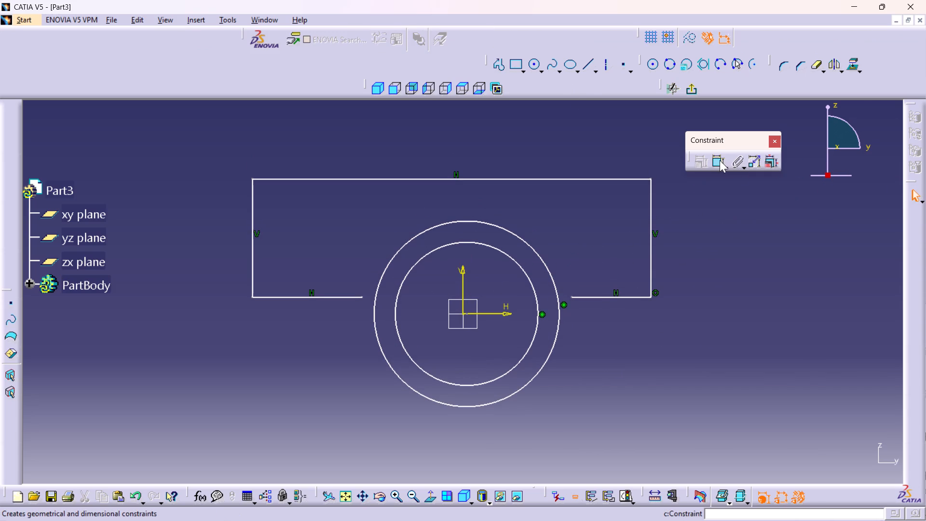
# Constrain both open ends of the rectangular profile to the outer circle with Coincidence.
pyautogui.doubleClick(718, 161)
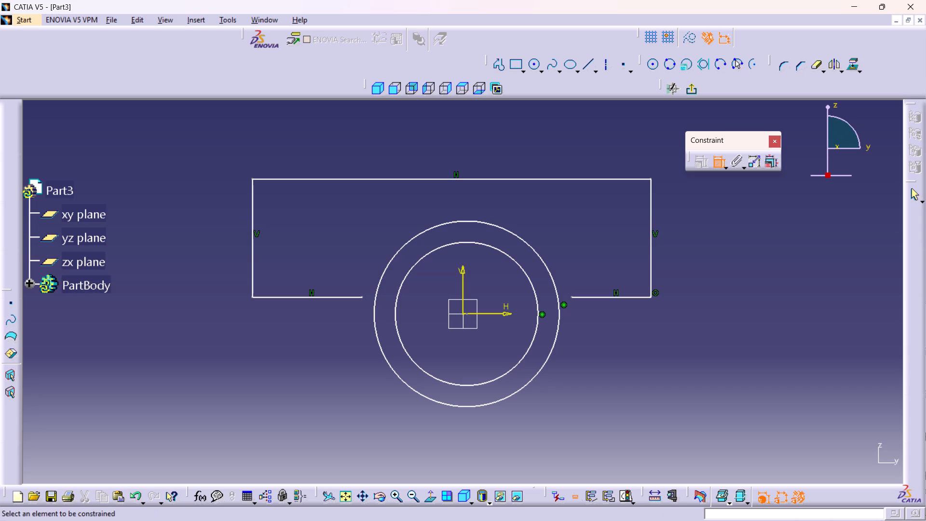
pyautogui.click(361, 297)
pyautogui.click(385, 265)
pyautogui.rightClick(380, 217)
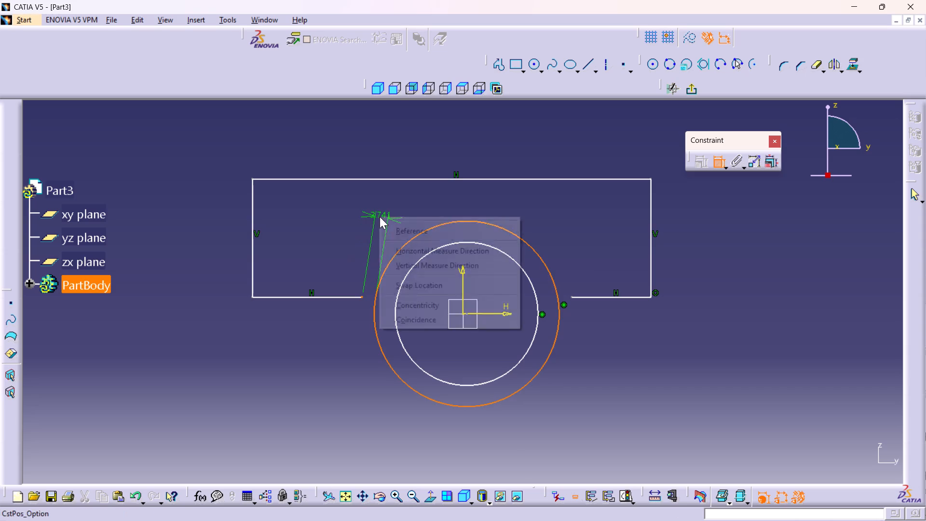
pyautogui.click(405, 323)
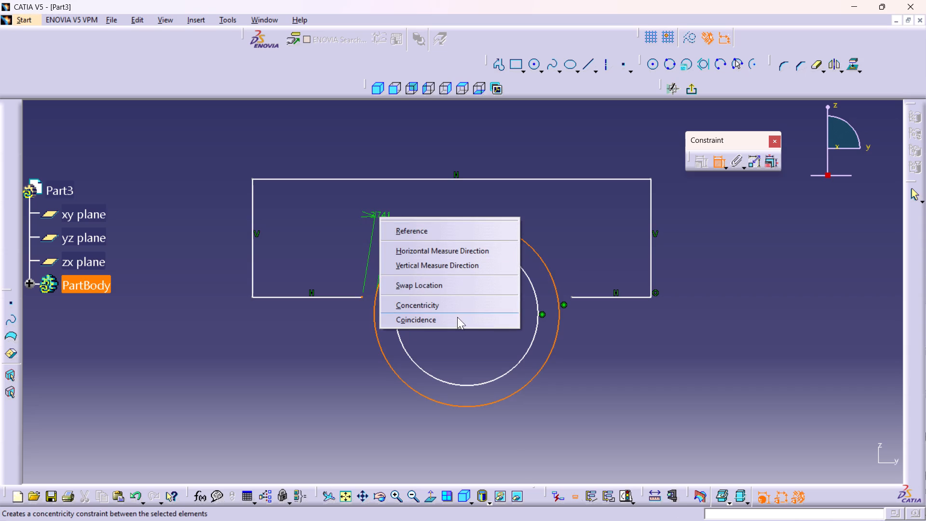
pyautogui.click(419, 318)
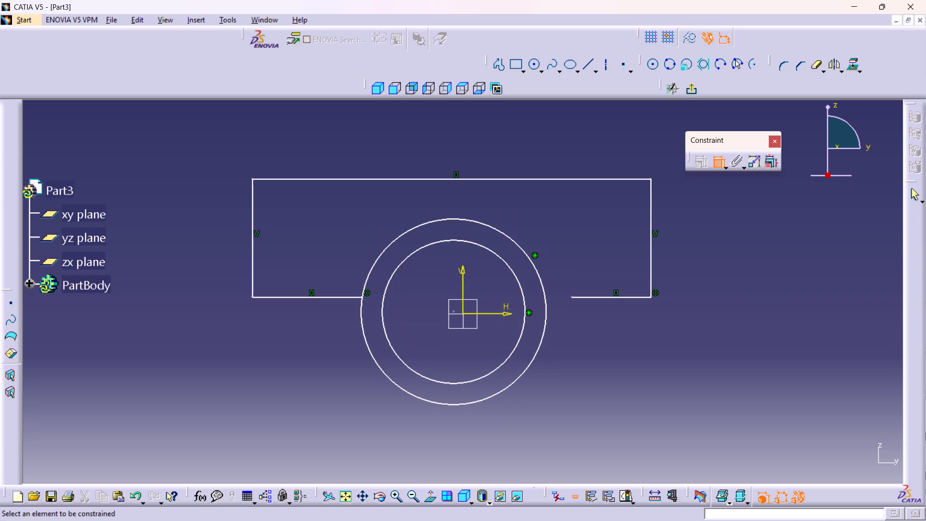
pyautogui.click(572, 295)
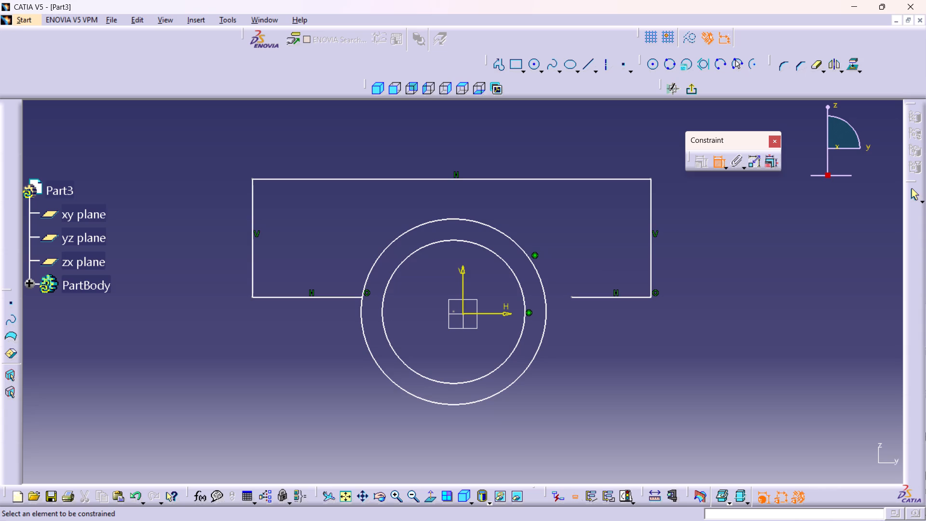
pyautogui.click(572, 294)
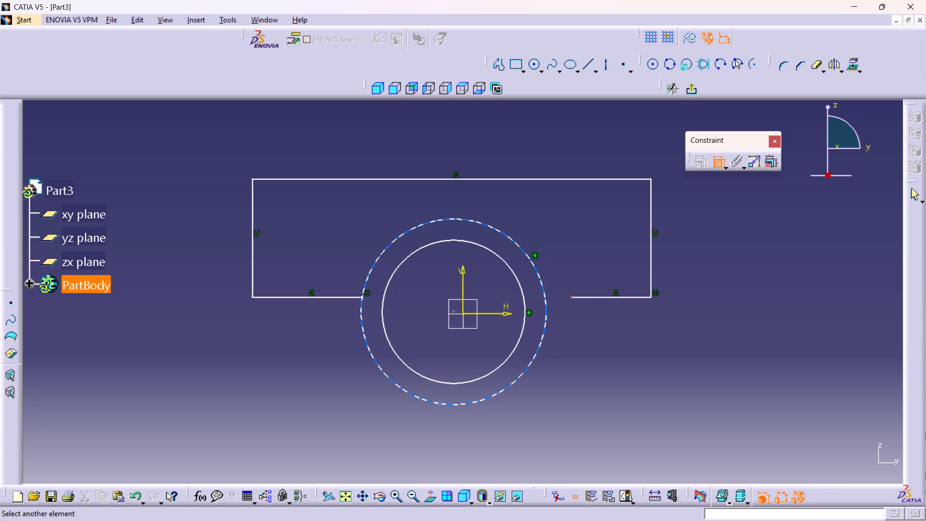
pyautogui.click(547, 306)
pyautogui.rightClick(565, 398)
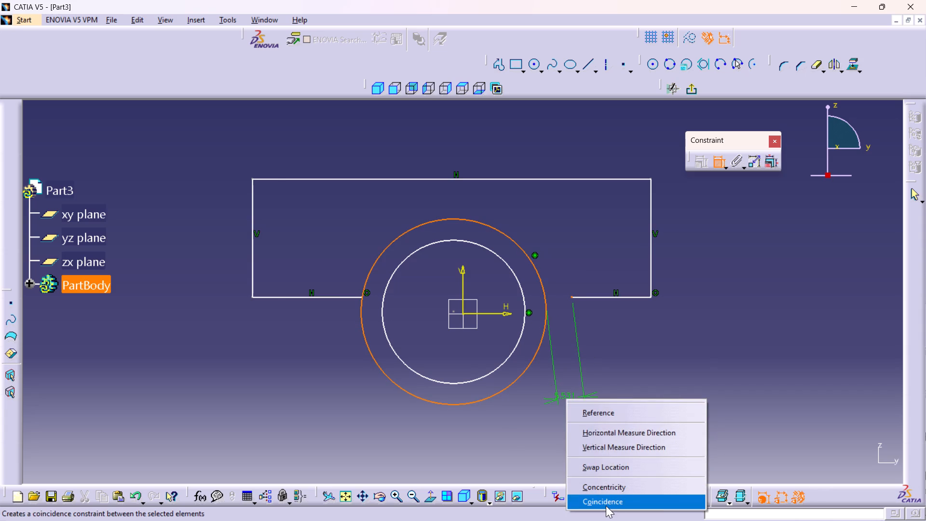
pyautogui.click(609, 499)
# Make the rectangular profile's two vertical sides symmetric about the V axis.
pyautogui.moveTo(588, 322); pyautogui.dragTo(587, 327, button='middle')
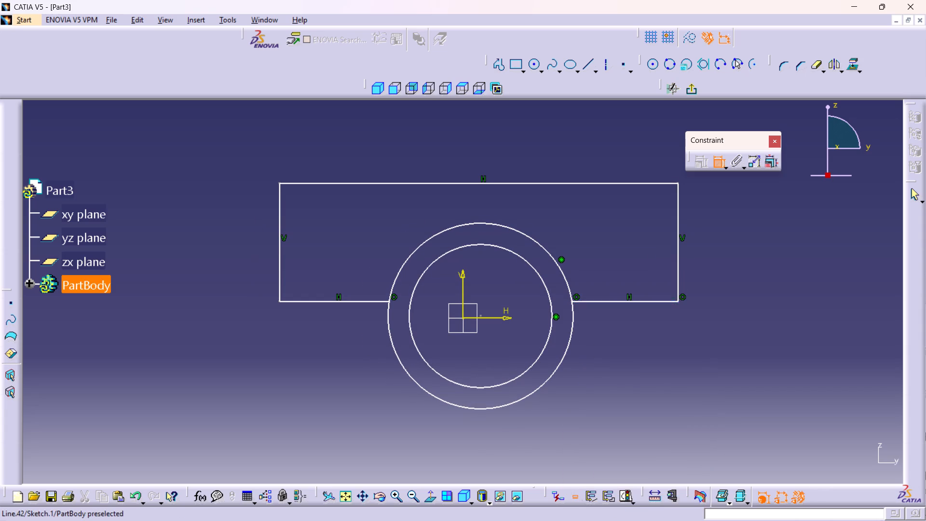
pyautogui.click(677, 249)
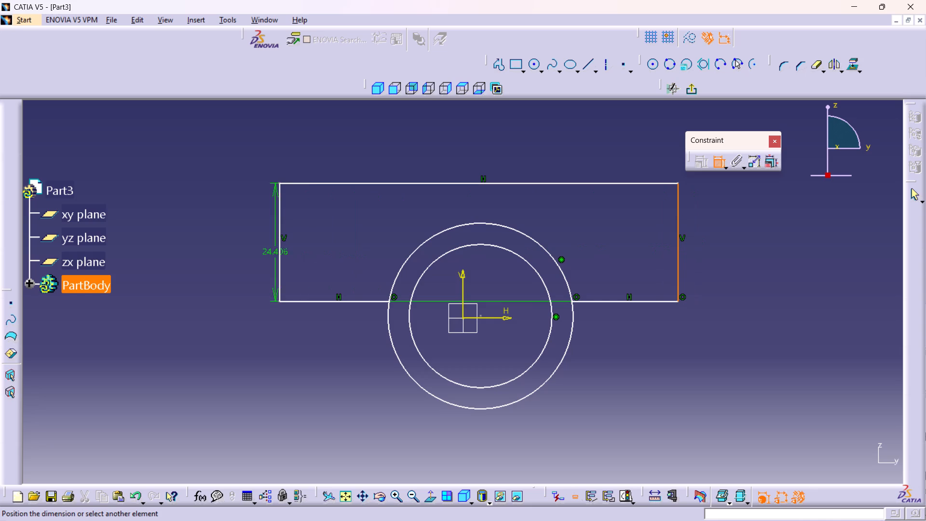
pyautogui.click(278, 231)
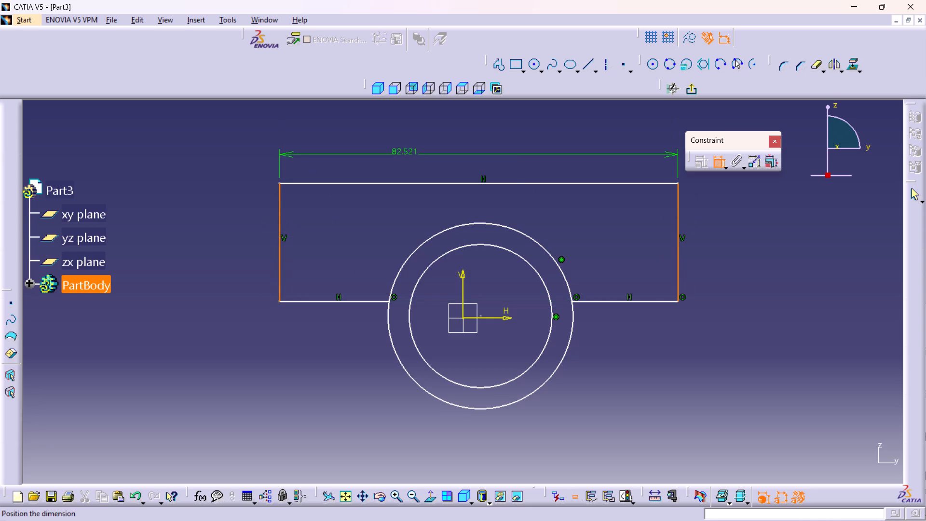
pyautogui.rightClick(405, 155)
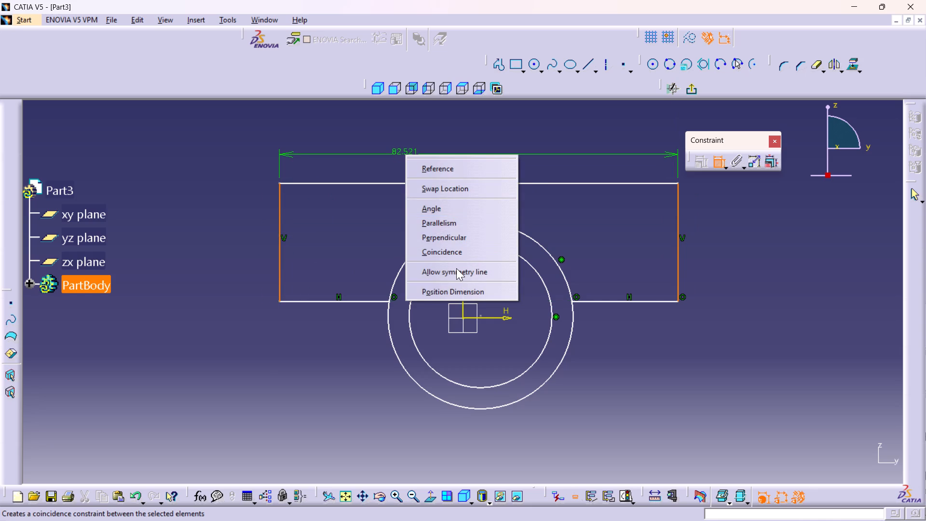
pyautogui.click(456, 268)
pyautogui.click(464, 285)
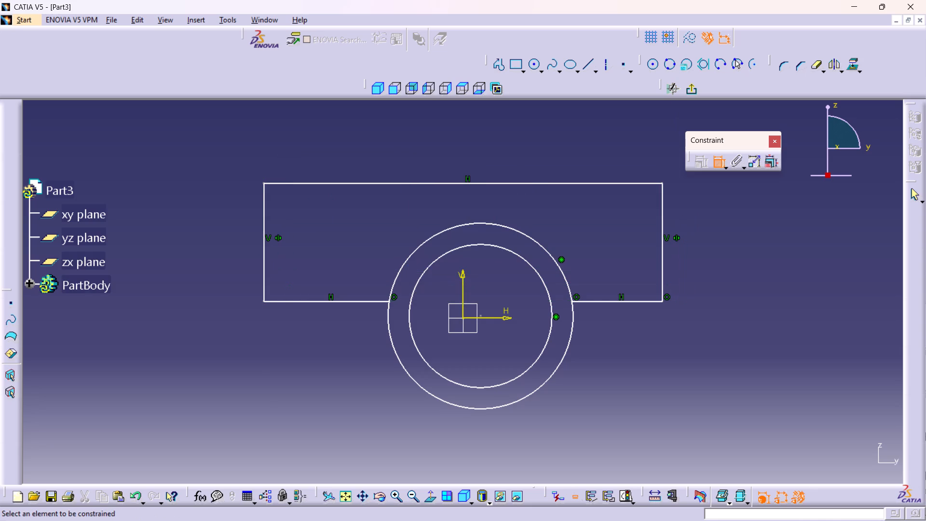
# Apply a symmetry constraint between the inner and outer circles about the V axis.
pyautogui.moveTo(628, 233); pyautogui.dragTo(632, 251, button='middle')
pyautogui.moveTo(610, 265); pyautogui.dragTo(590, 242, button='middle')
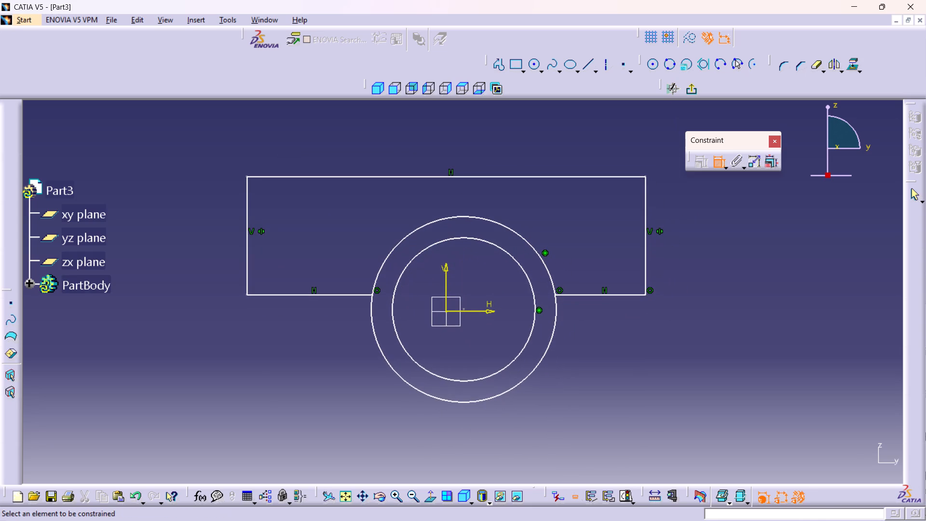
pyautogui.click(531, 286)
pyautogui.click(556, 305)
pyautogui.rightClick(545, 404)
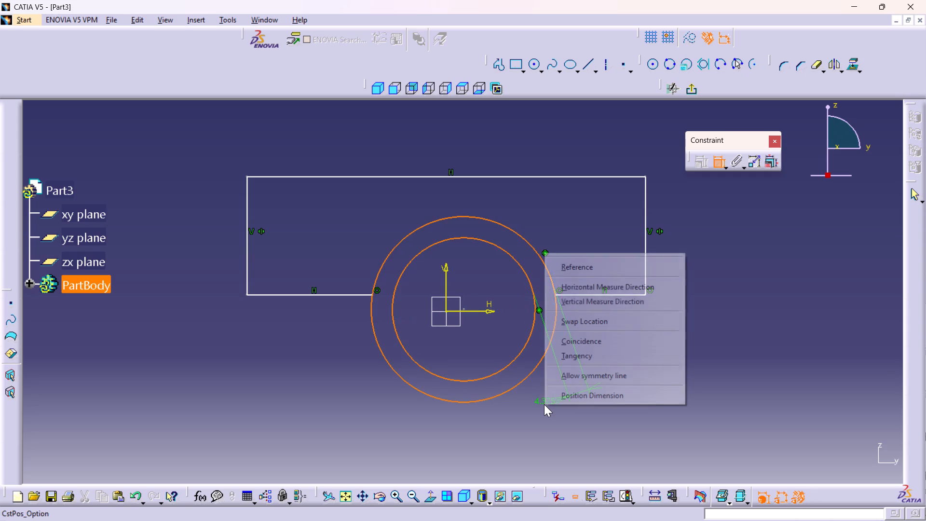
pyautogui.click(586, 374)
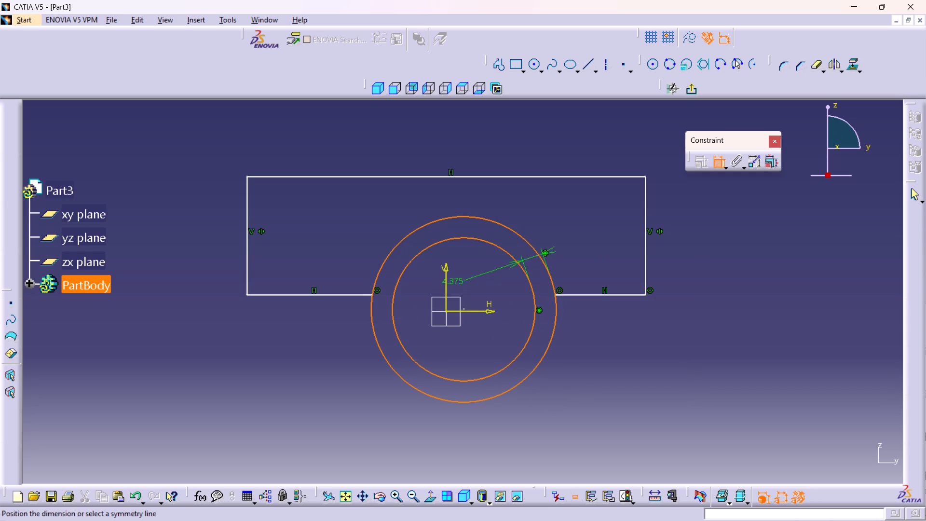
pyautogui.click(445, 277)
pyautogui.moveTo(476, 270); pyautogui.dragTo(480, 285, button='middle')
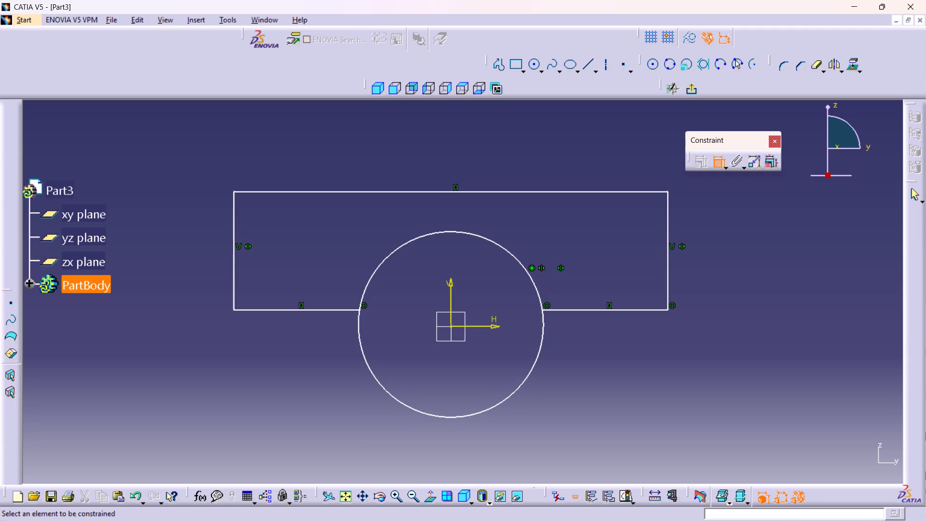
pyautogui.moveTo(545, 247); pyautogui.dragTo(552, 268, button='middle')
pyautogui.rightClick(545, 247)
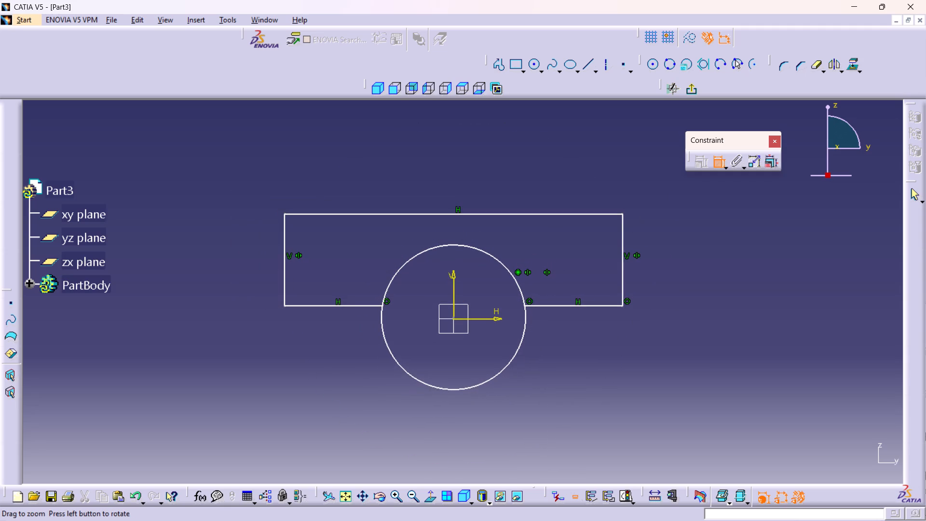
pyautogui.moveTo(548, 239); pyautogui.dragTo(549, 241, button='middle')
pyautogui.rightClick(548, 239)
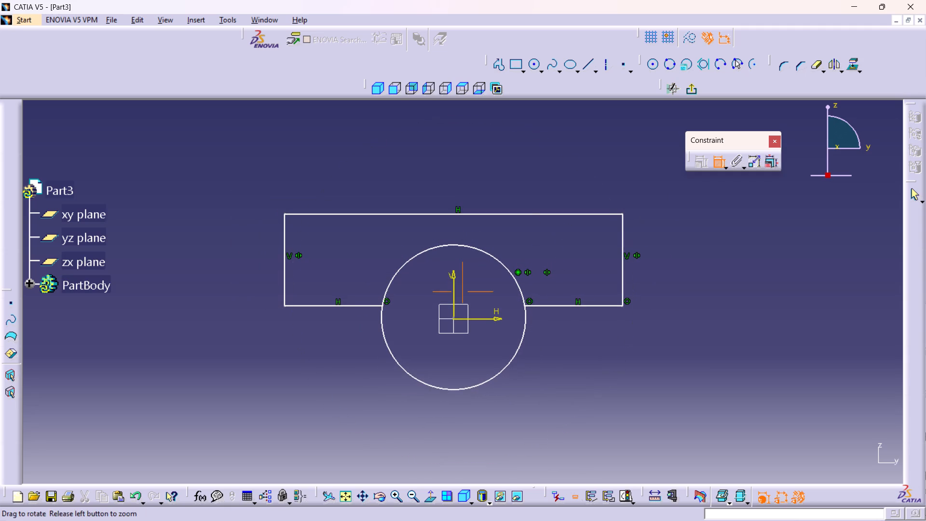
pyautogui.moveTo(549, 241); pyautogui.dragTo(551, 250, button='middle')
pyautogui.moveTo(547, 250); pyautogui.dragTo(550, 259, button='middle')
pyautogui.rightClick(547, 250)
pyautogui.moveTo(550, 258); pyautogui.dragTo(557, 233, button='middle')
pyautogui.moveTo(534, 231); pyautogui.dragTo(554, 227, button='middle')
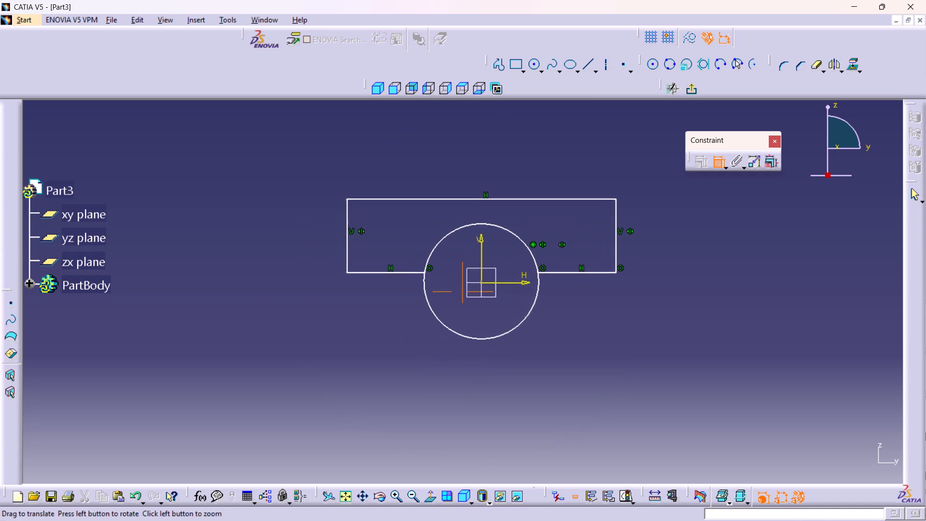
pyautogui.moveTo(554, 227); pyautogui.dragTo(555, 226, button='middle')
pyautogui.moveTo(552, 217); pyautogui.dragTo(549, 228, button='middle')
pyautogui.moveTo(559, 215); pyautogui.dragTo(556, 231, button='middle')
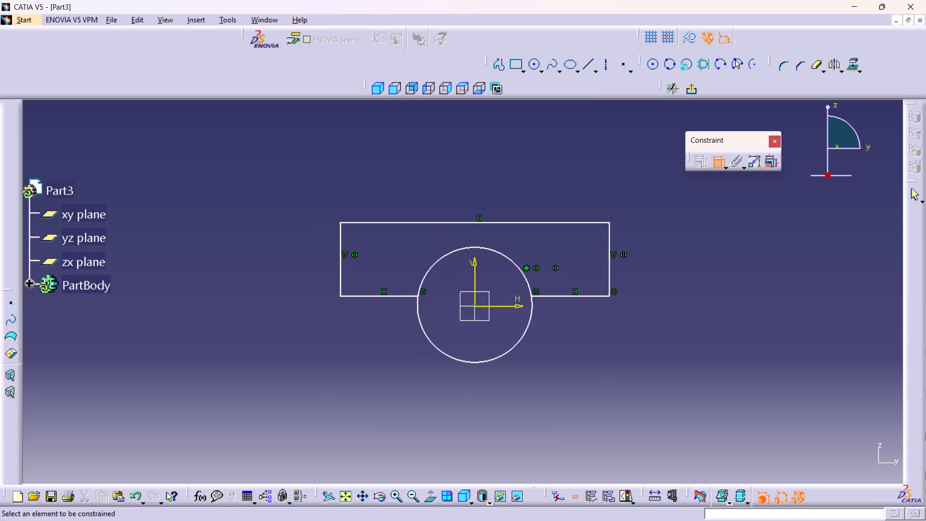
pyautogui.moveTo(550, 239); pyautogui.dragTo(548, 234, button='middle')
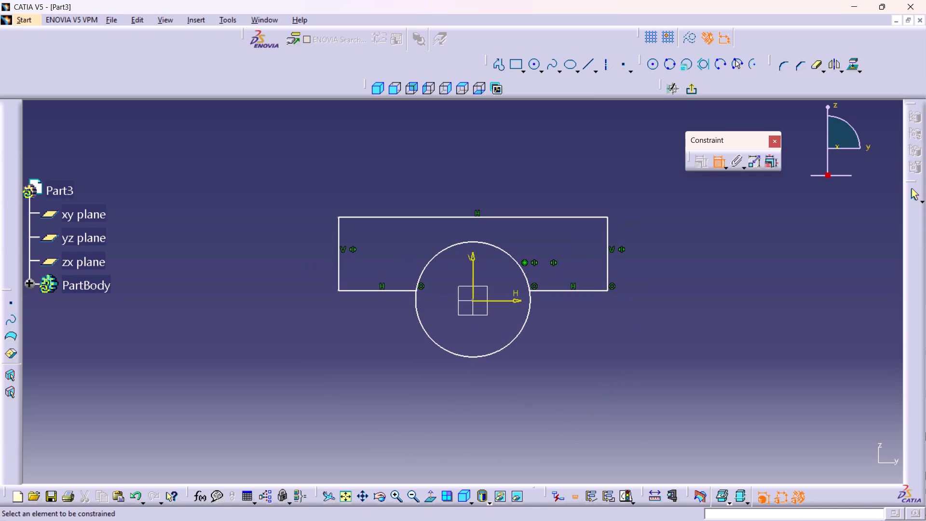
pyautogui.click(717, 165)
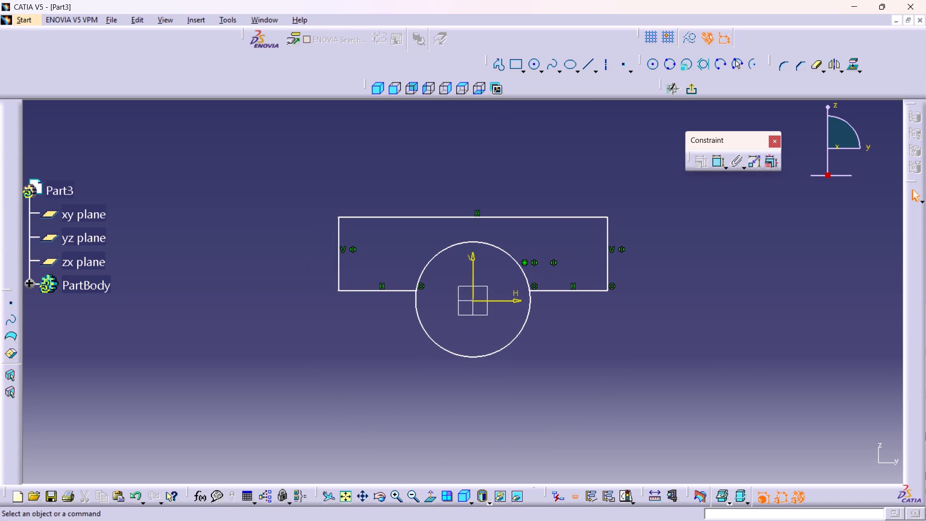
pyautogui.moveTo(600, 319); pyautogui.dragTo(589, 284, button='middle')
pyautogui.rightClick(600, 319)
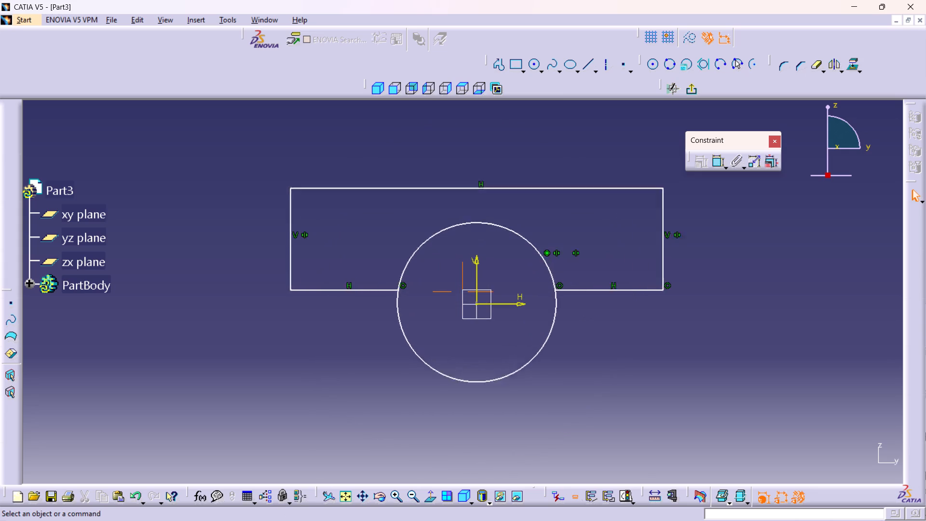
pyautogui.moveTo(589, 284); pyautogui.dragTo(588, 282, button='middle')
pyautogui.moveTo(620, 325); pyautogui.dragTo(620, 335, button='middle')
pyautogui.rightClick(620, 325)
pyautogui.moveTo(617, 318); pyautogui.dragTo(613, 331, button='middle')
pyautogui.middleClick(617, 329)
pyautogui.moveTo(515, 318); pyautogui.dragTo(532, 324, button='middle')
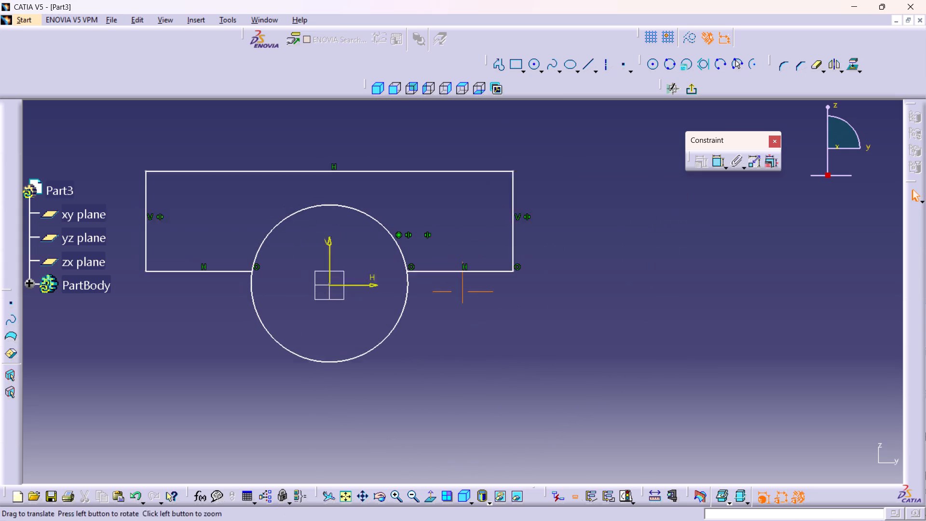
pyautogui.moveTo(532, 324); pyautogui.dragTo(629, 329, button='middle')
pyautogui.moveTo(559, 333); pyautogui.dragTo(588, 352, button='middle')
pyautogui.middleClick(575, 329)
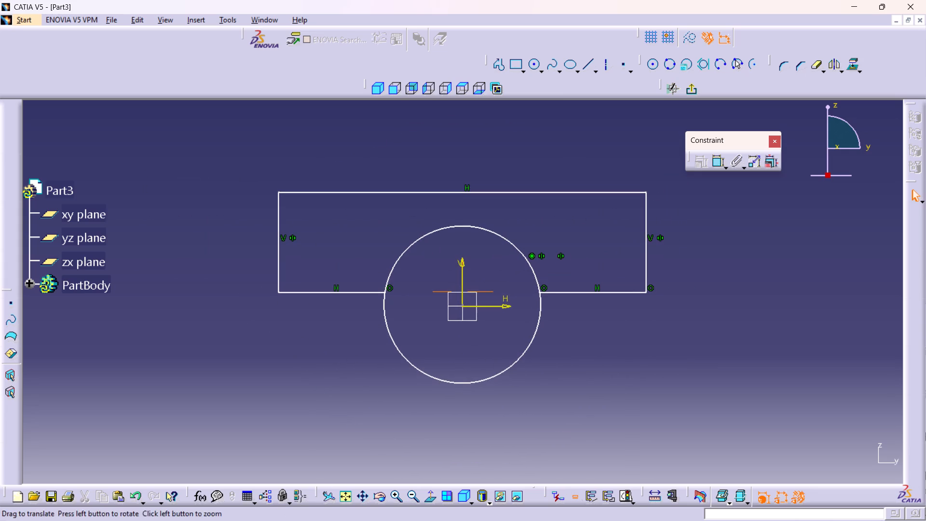
# Sketch an open four-sided profile around the circle's lower half, about 96.4 mm wide and 29 mm high, leaving its top edge open across the circle.
pyautogui.doubleClick(496, 67)
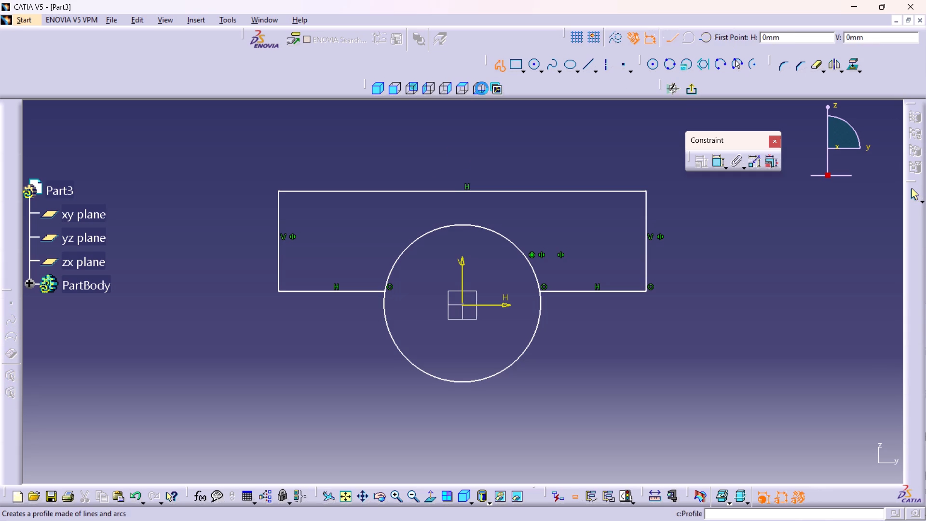
pyautogui.click(377, 312)
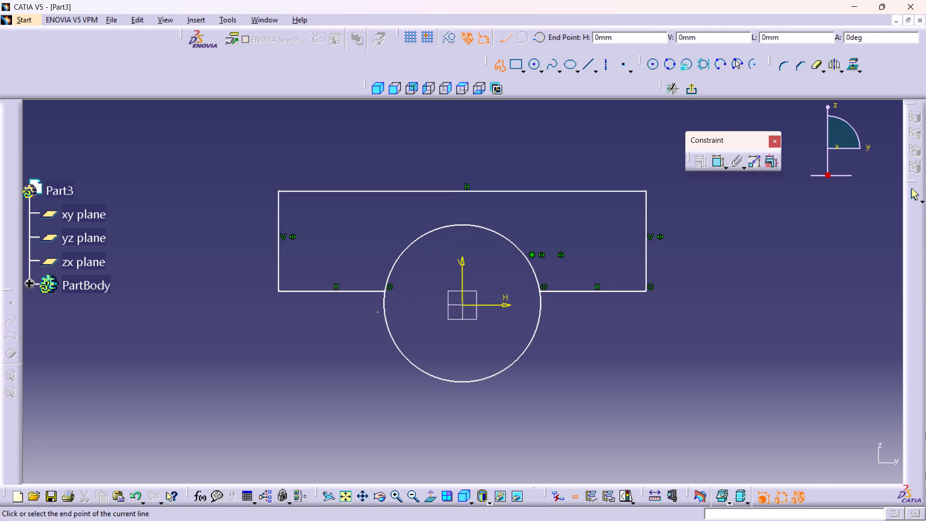
pyautogui.moveTo(281, 310); pyautogui.dragTo(282, 319)
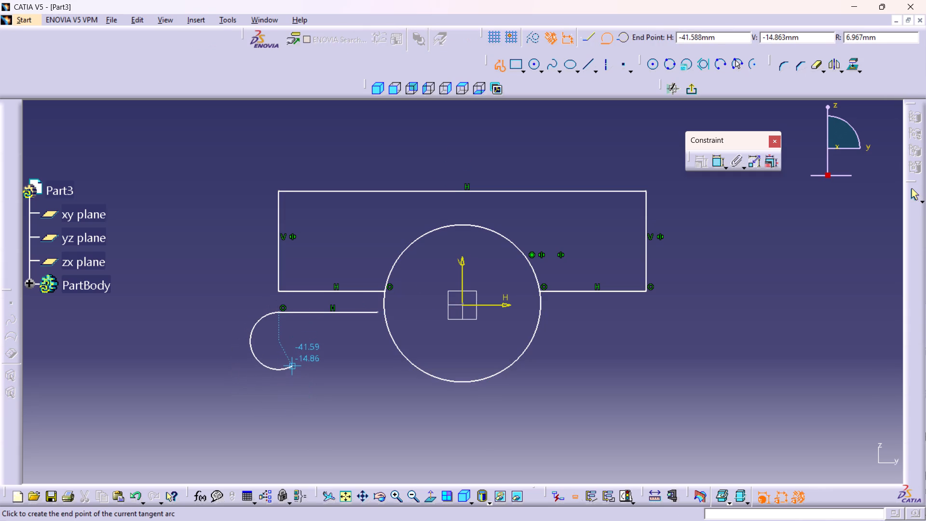
pyautogui.hotkey('ctrl', 'z')
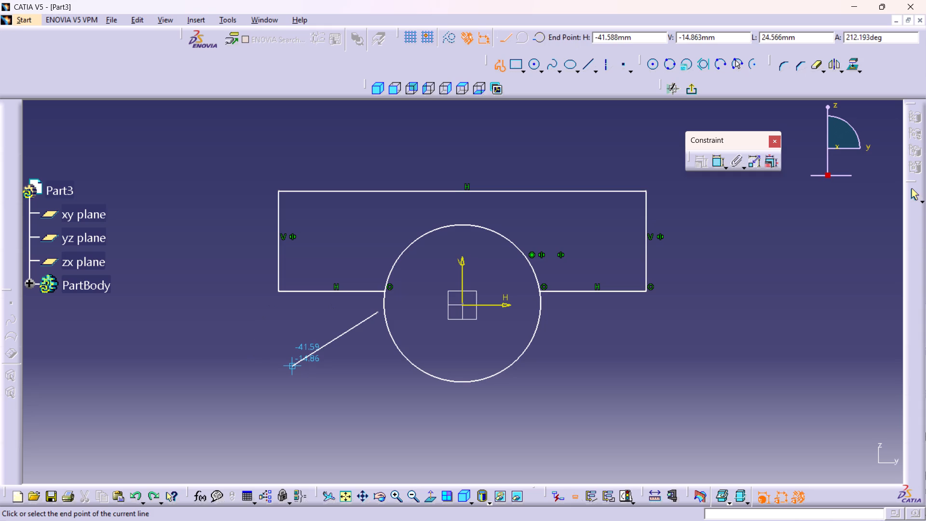
pyautogui.click(279, 315)
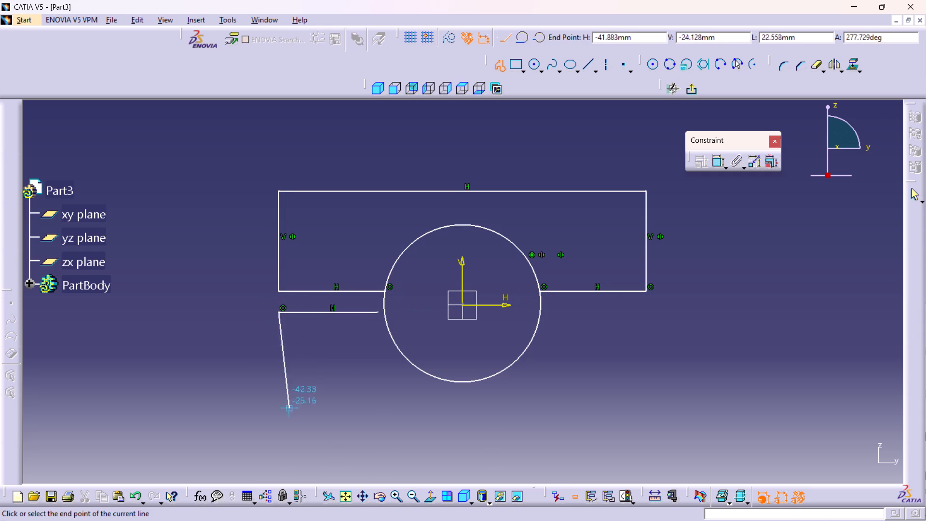
pyautogui.click(278, 431)
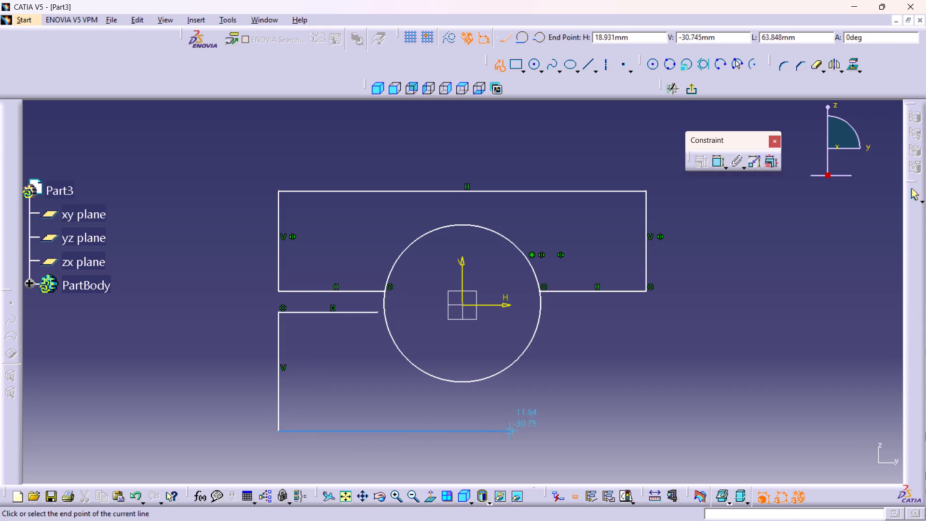
pyautogui.click(673, 430)
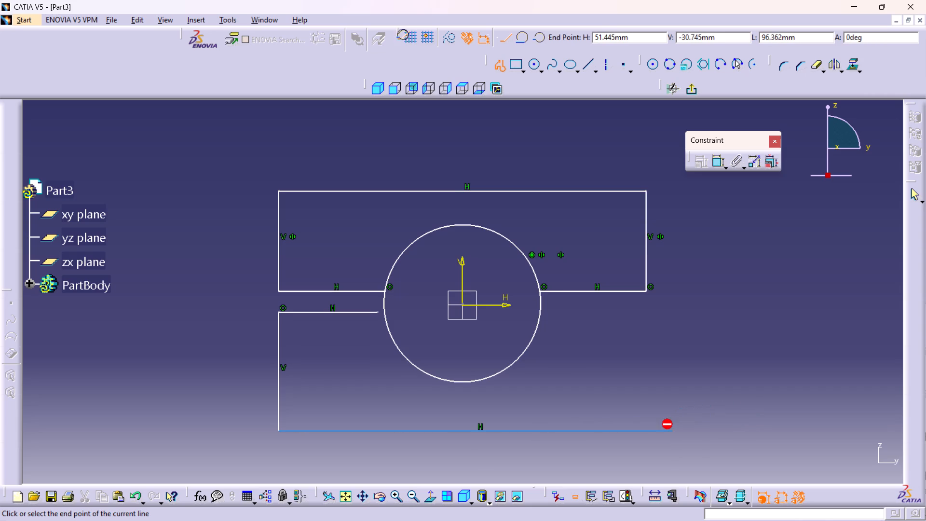
pyautogui.click(667, 311)
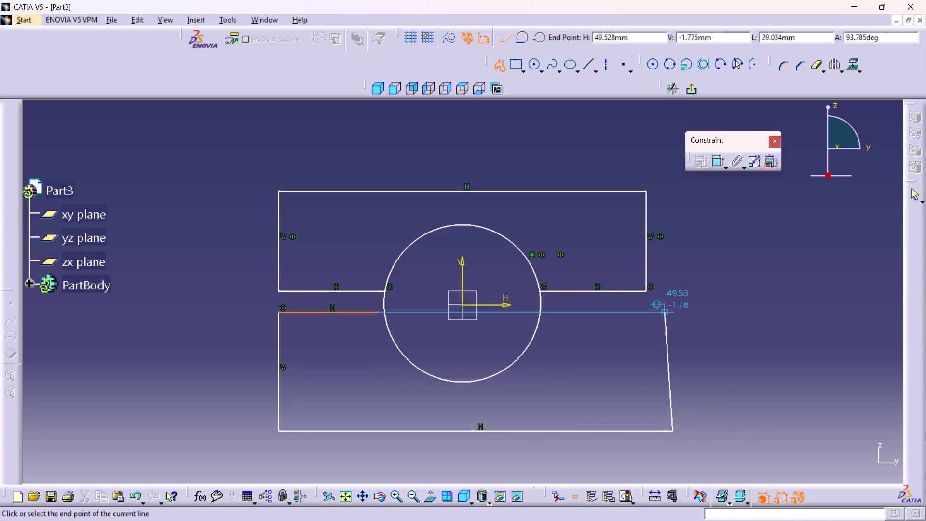
pyautogui.click(553, 313)
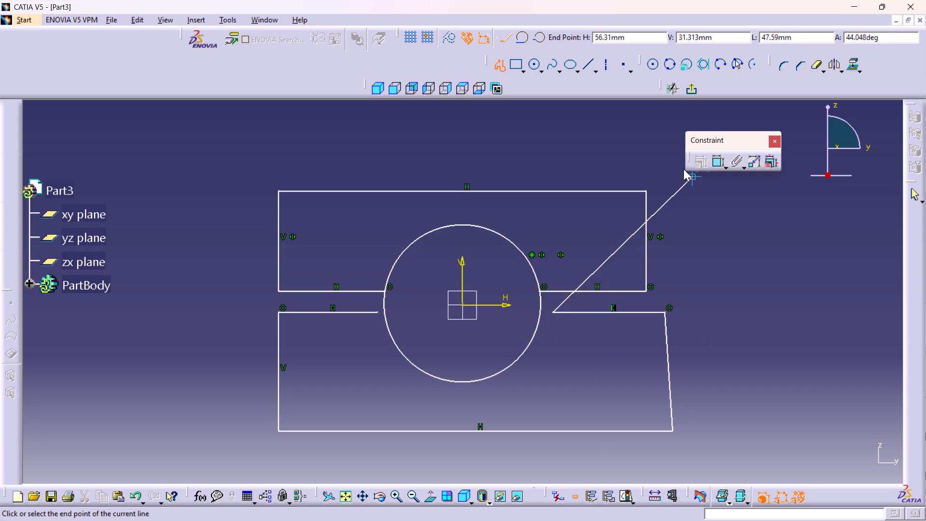
pyautogui.click(915, 192)
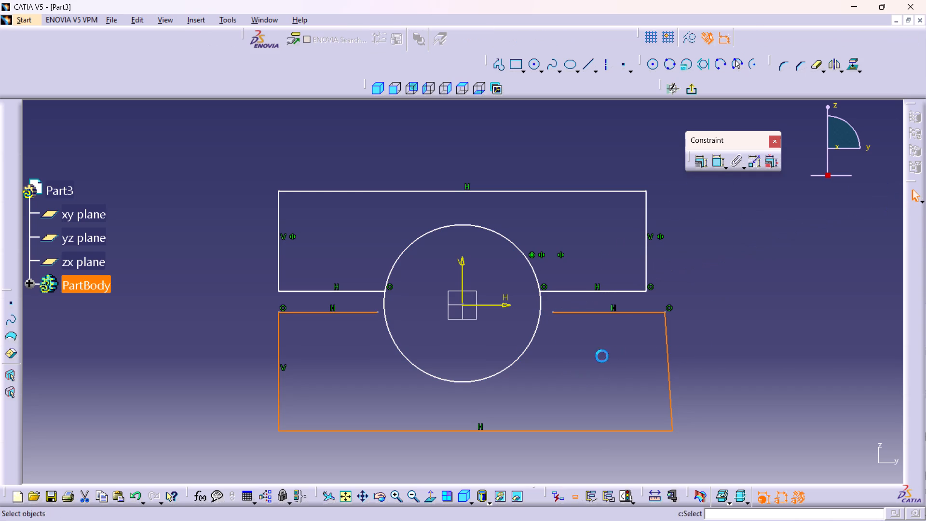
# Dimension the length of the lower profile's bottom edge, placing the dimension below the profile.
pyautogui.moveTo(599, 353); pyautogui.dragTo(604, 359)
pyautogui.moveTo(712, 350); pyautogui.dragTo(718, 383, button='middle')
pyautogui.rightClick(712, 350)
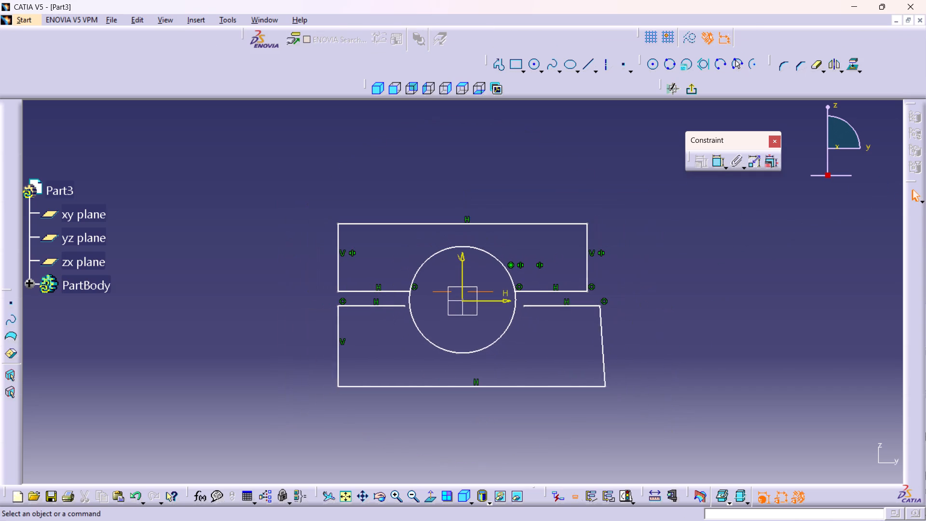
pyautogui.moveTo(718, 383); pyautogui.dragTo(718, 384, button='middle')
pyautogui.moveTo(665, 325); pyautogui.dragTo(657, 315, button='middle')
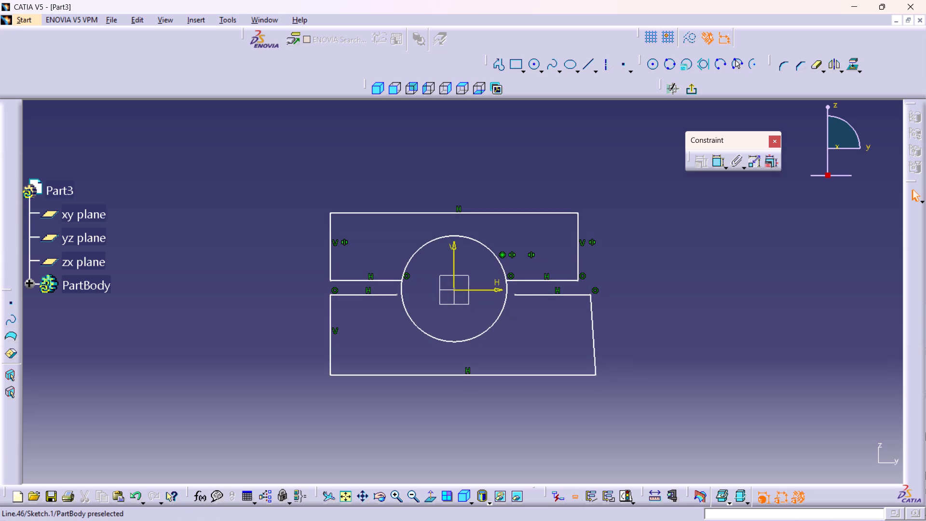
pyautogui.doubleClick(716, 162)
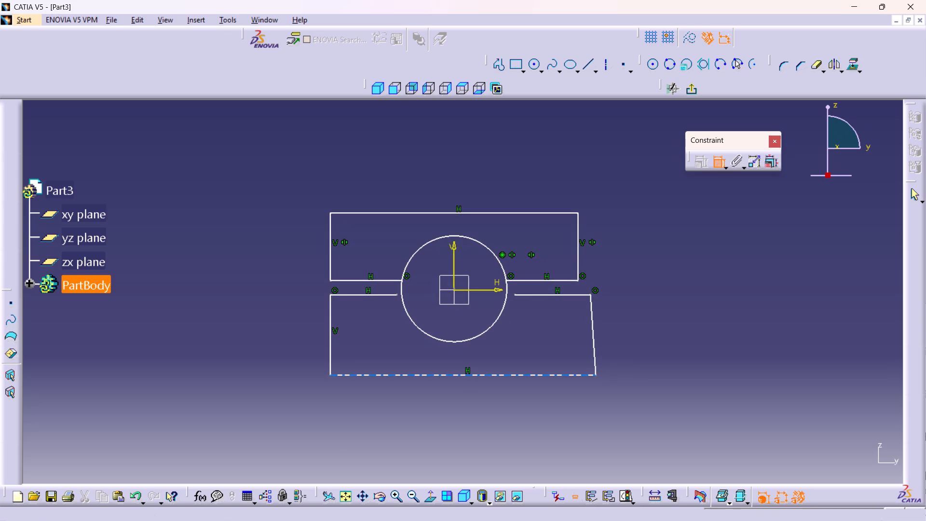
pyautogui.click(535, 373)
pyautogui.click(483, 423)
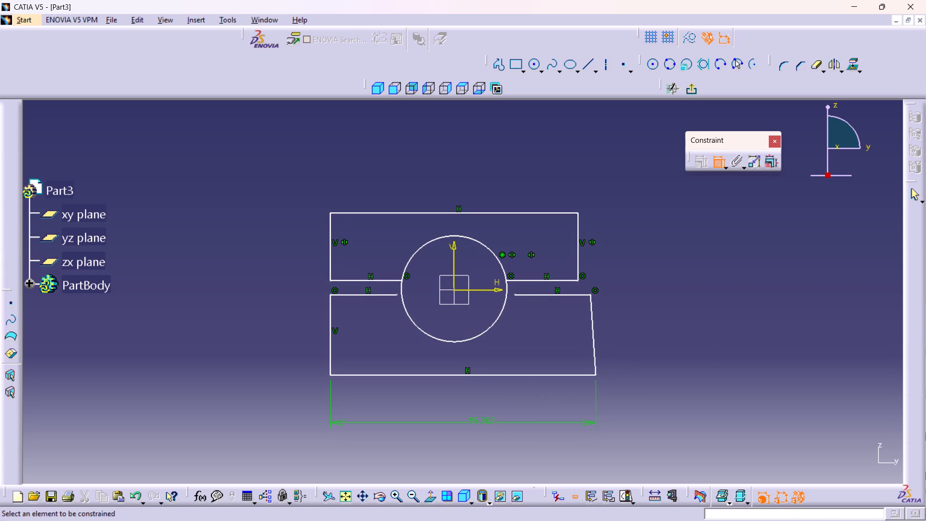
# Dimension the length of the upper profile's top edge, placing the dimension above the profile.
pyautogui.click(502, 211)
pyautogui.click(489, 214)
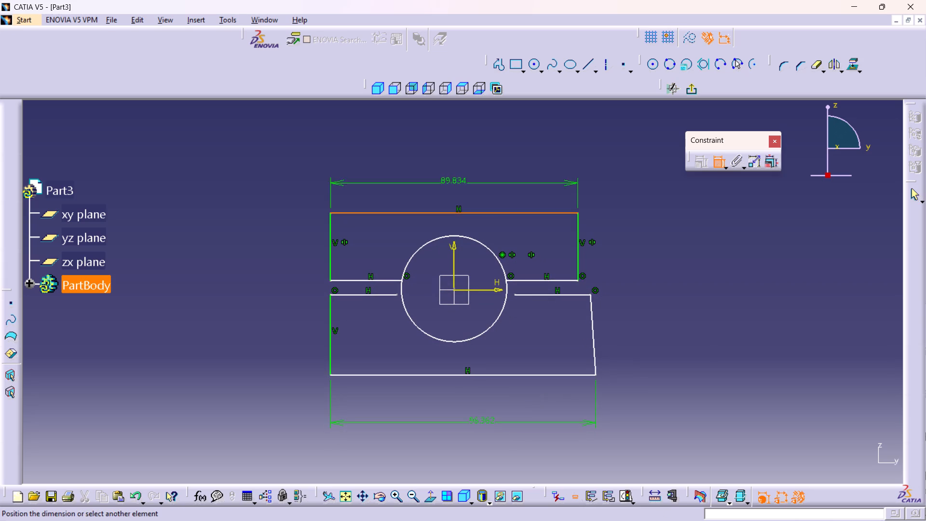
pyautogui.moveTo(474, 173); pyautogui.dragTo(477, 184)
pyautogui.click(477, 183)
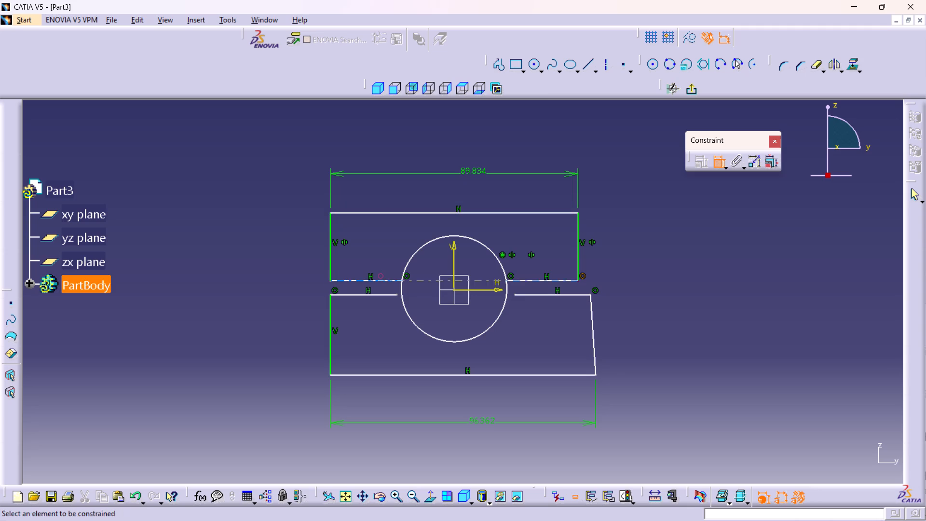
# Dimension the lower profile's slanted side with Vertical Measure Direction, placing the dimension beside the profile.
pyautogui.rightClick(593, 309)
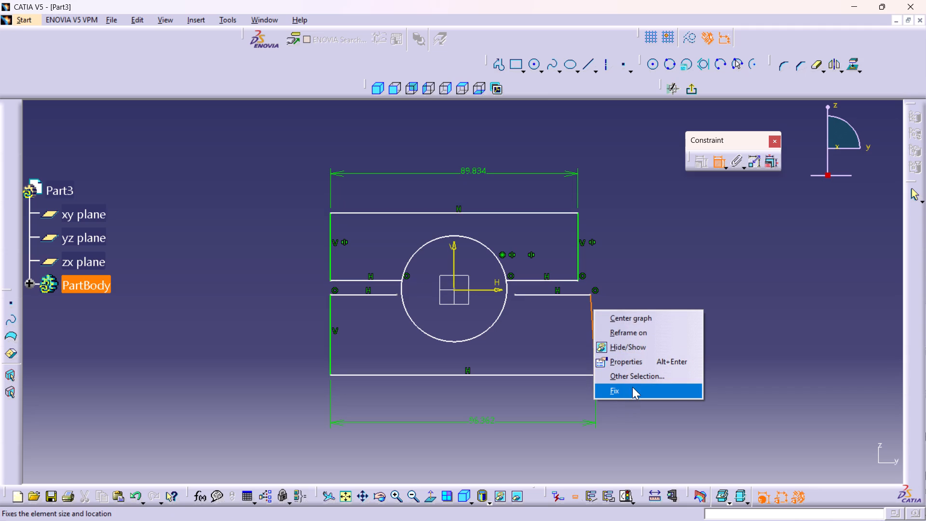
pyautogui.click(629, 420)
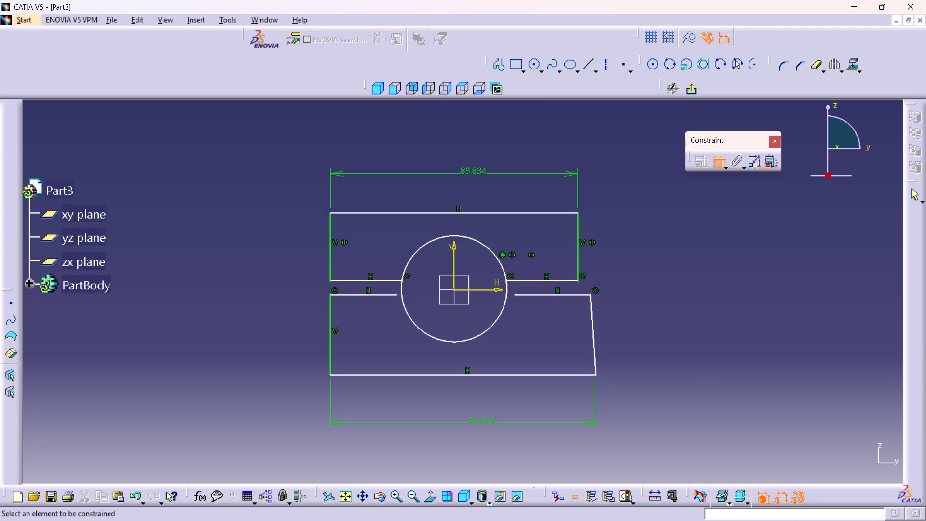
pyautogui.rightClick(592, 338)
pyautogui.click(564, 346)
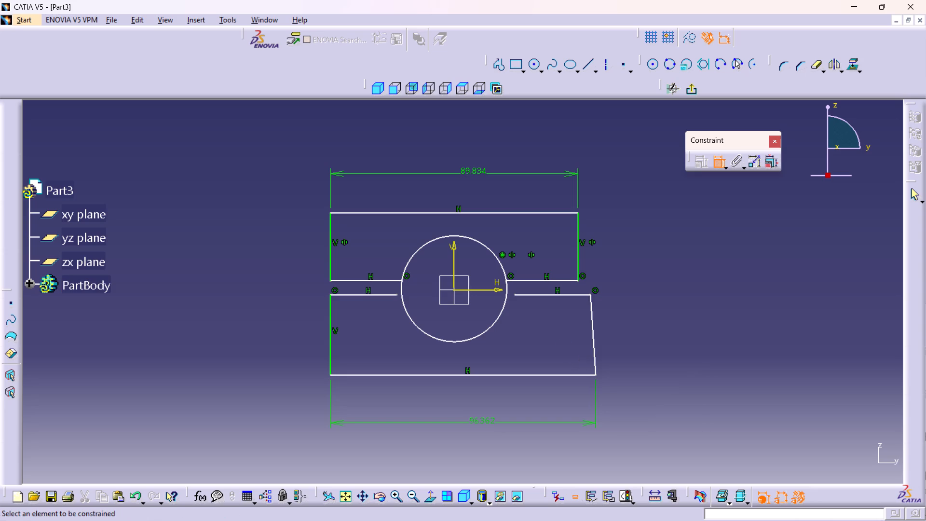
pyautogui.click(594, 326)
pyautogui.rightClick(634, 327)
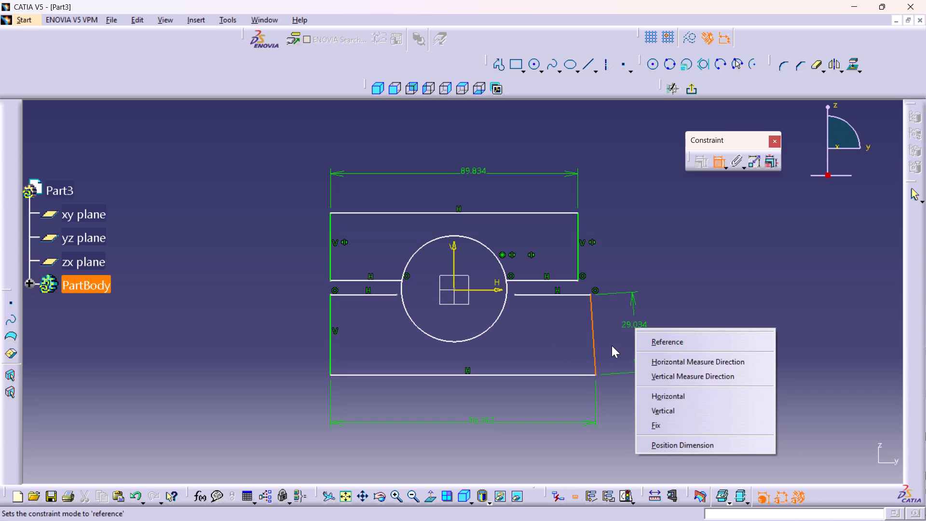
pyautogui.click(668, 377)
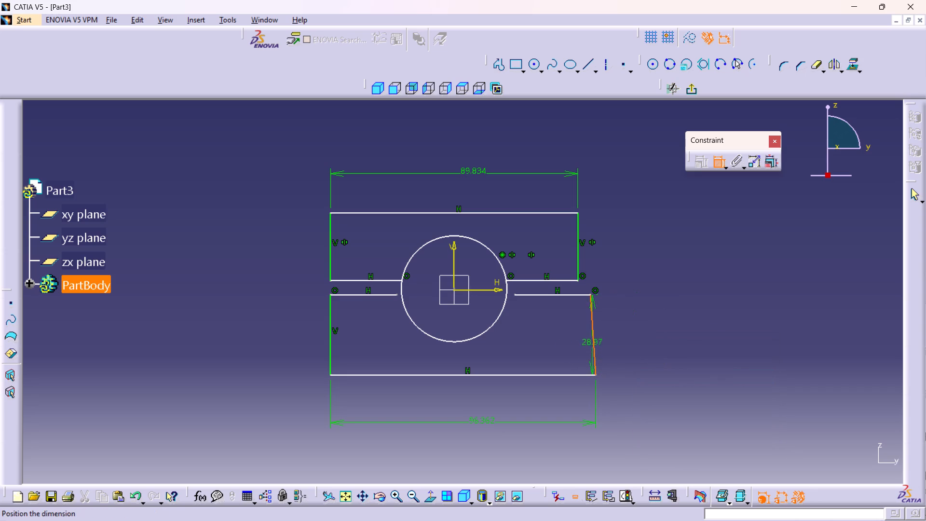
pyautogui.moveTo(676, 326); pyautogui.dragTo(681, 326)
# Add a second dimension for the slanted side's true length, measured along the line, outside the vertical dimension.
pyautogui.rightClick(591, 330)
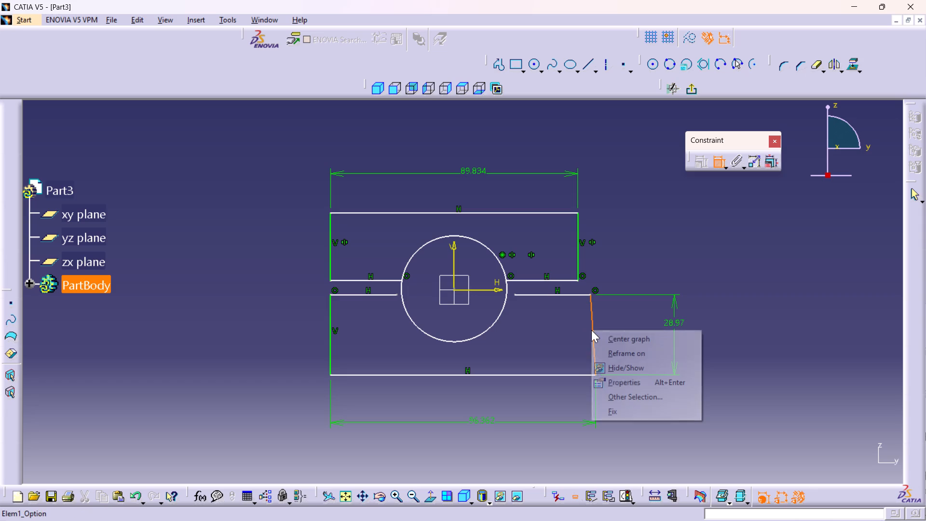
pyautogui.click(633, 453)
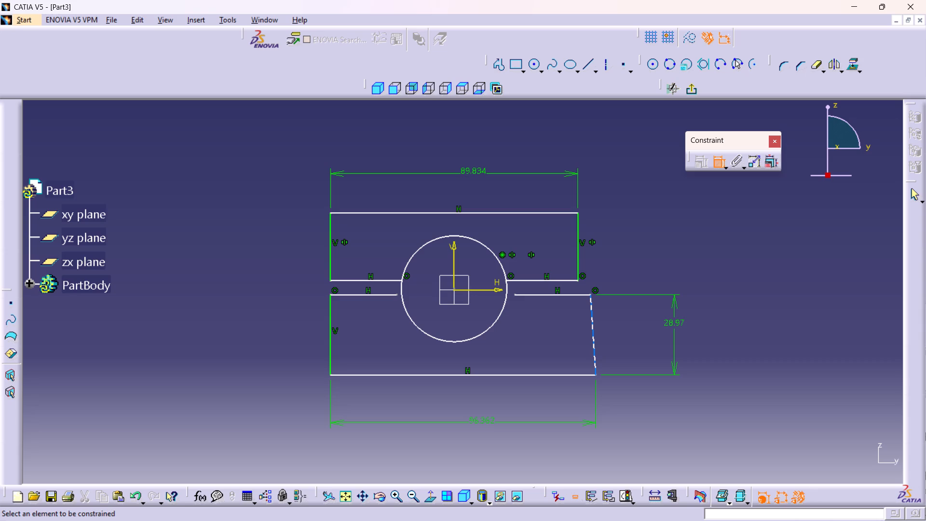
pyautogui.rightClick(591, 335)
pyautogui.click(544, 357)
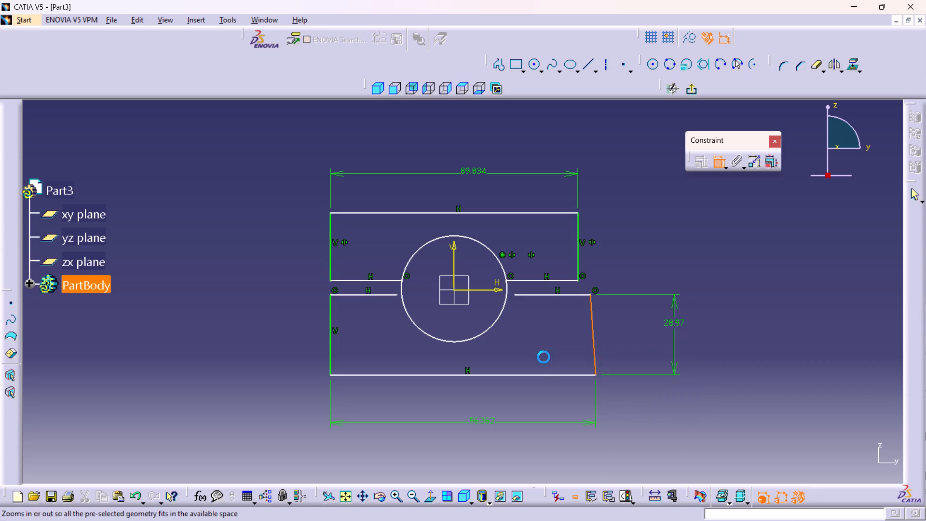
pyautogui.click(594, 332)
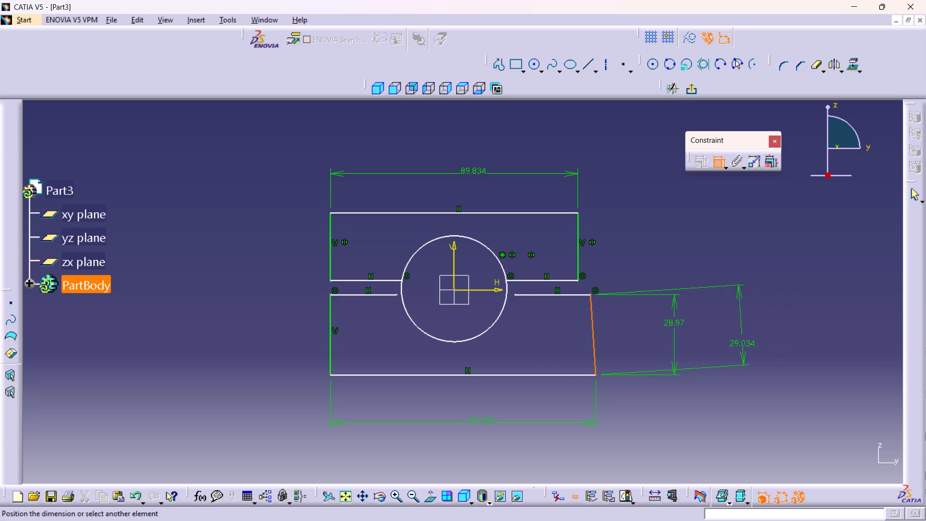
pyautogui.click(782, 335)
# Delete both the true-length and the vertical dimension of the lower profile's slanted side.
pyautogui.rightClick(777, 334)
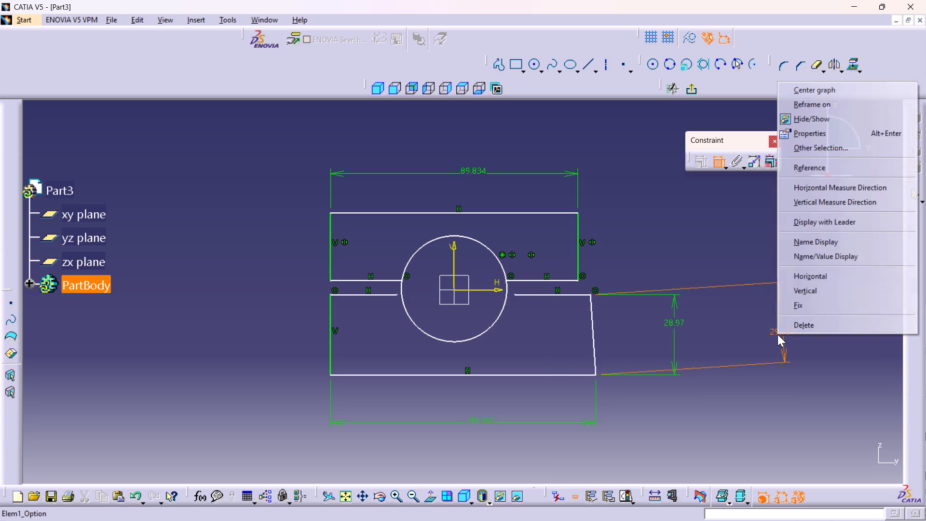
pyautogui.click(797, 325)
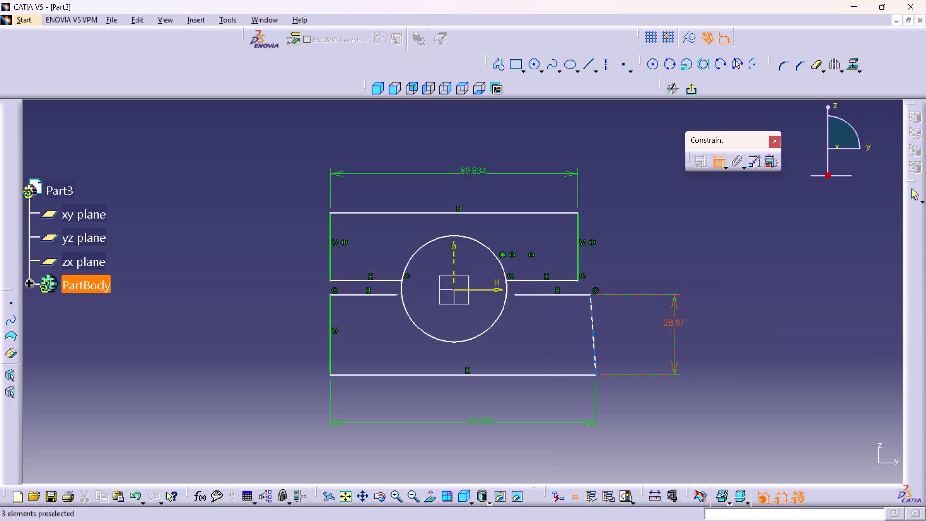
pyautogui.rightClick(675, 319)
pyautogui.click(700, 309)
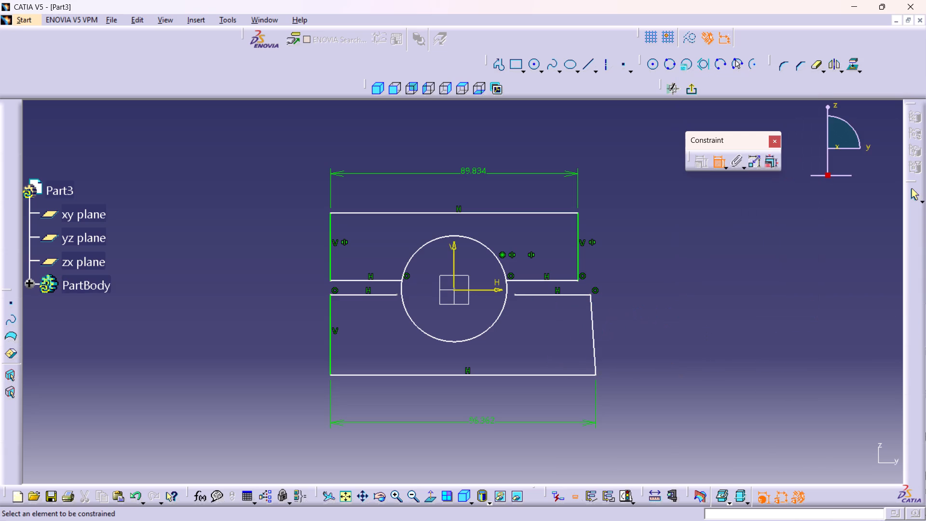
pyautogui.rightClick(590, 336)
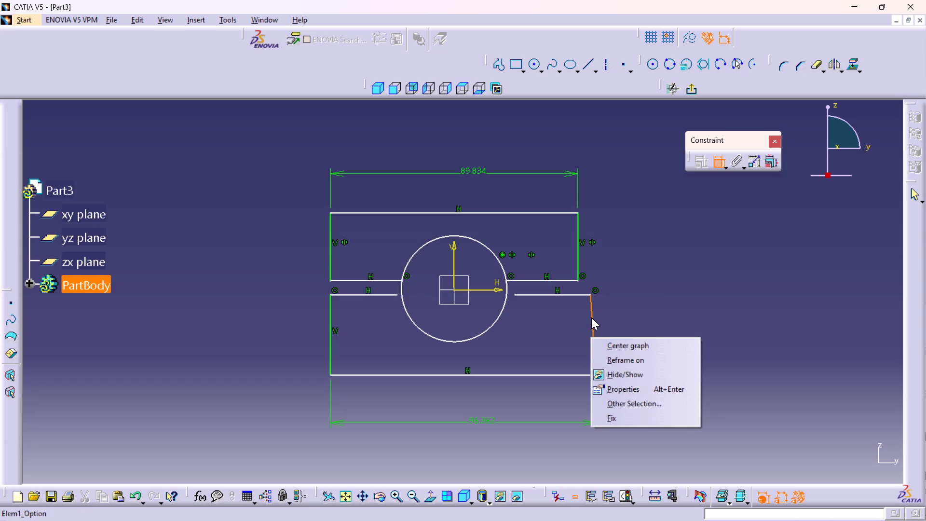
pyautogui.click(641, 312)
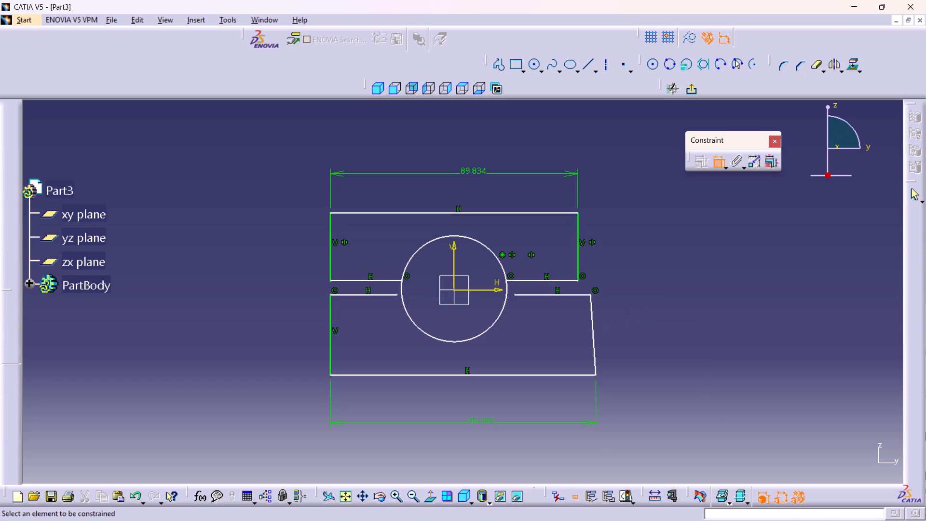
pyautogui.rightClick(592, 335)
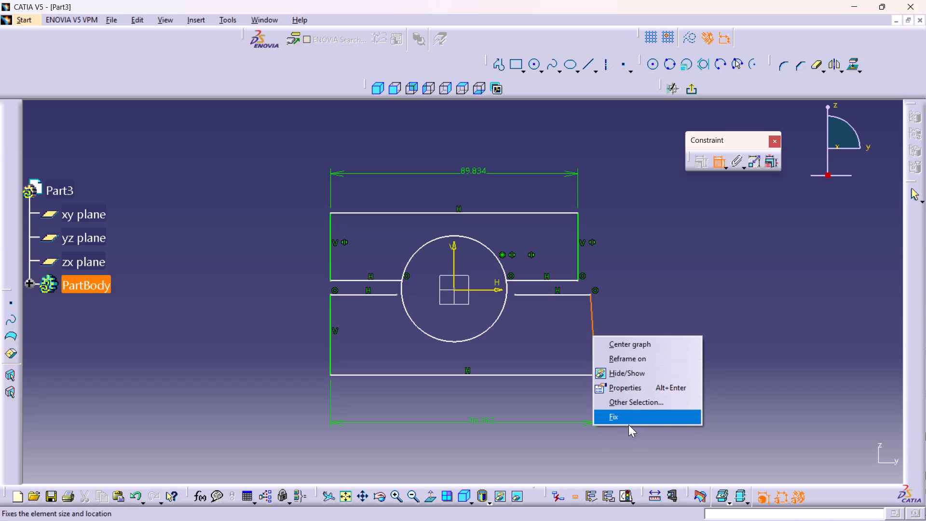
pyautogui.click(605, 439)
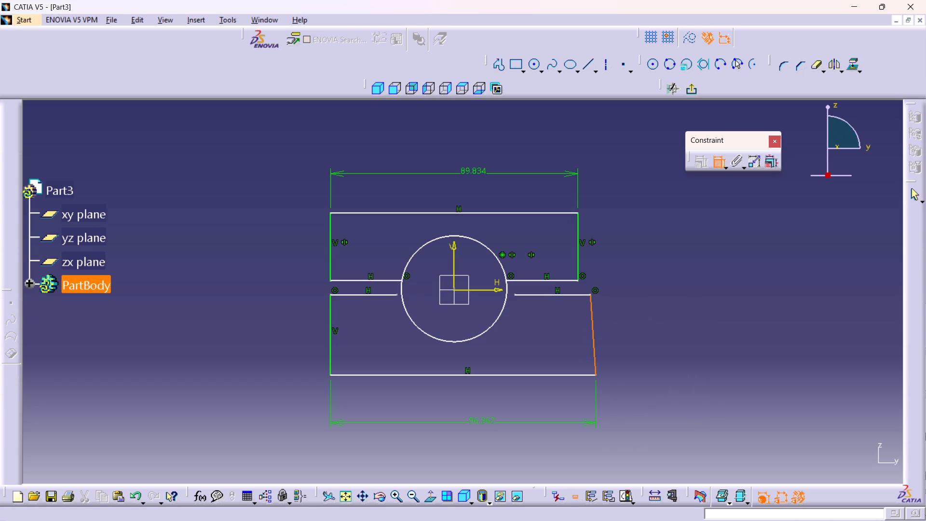
# Delete all sketched geometry, including the circles, both profiles and their dimensions and constraints.
pyautogui.moveTo(632, 185); pyautogui.dragTo(648, 226, button='middle')
pyautogui.rightClick(632, 185)
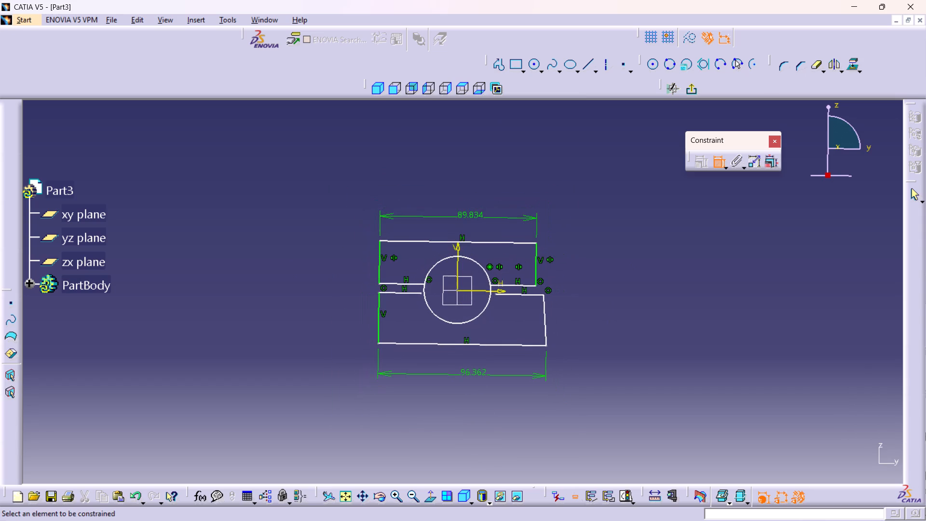
pyautogui.moveTo(595, 147); pyautogui.dragTo(313, 416)
pyautogui.click(717, 168)
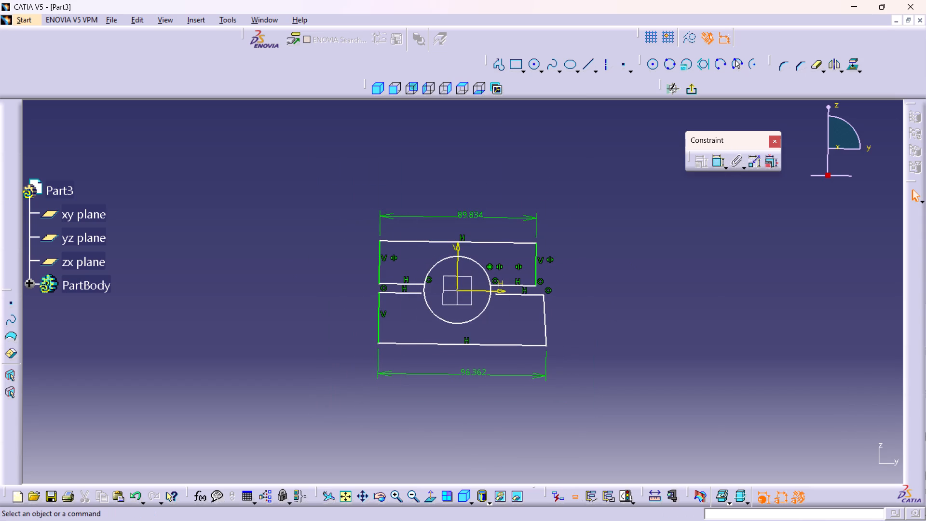
pyautogui.moveTo(645, 161); pyautogui.dragTo(328, 406)
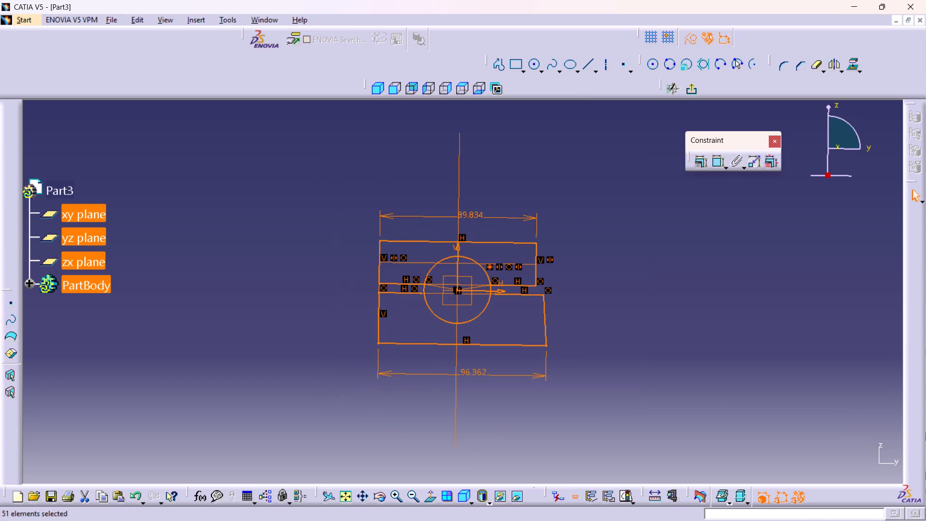
pyautogui.press('Delete')
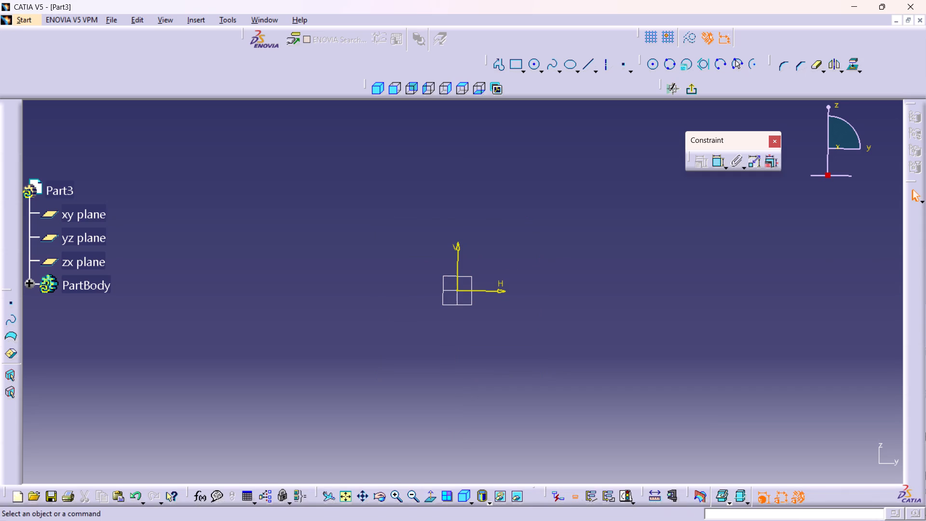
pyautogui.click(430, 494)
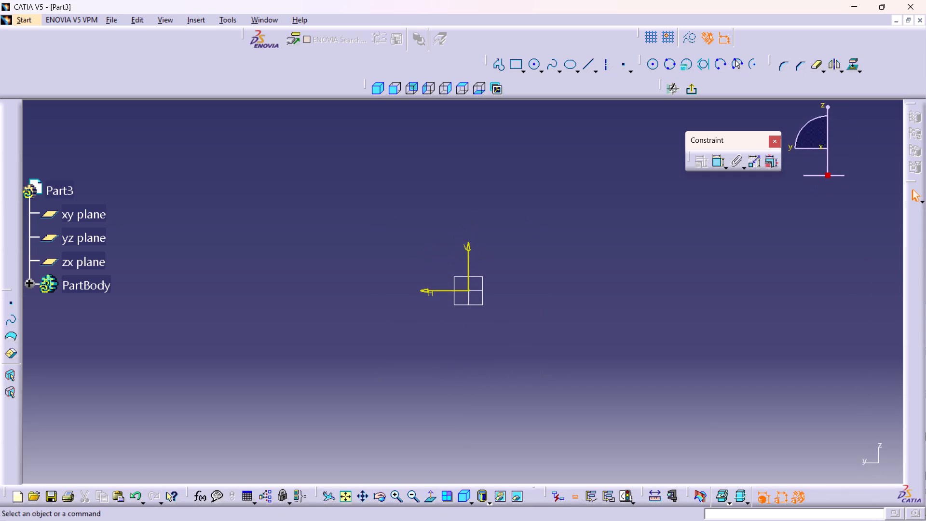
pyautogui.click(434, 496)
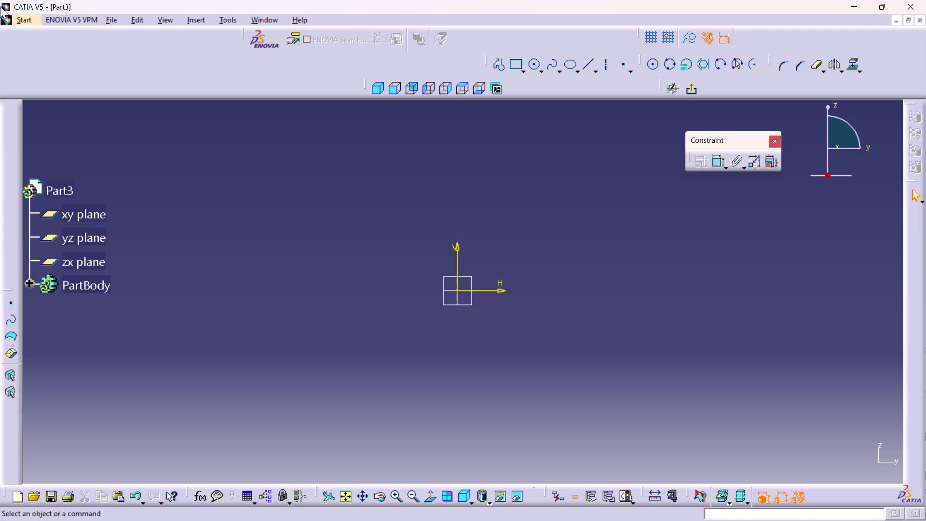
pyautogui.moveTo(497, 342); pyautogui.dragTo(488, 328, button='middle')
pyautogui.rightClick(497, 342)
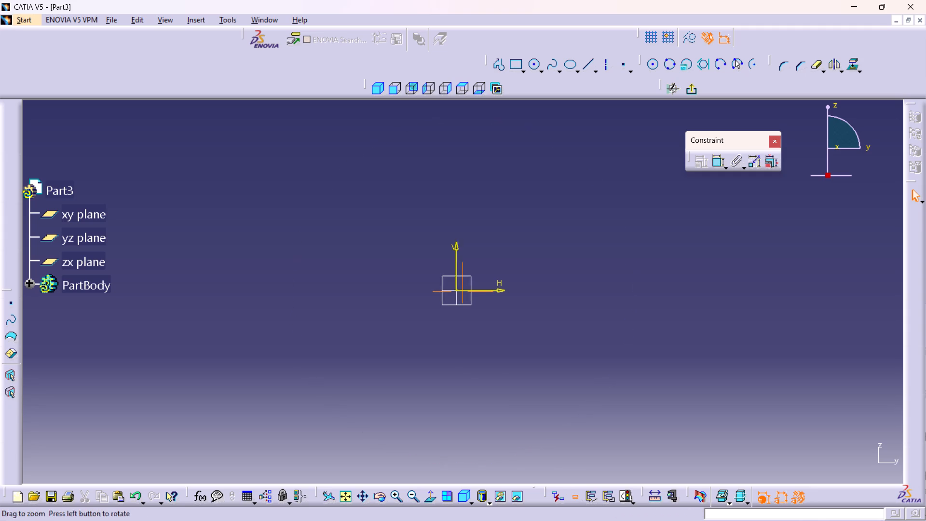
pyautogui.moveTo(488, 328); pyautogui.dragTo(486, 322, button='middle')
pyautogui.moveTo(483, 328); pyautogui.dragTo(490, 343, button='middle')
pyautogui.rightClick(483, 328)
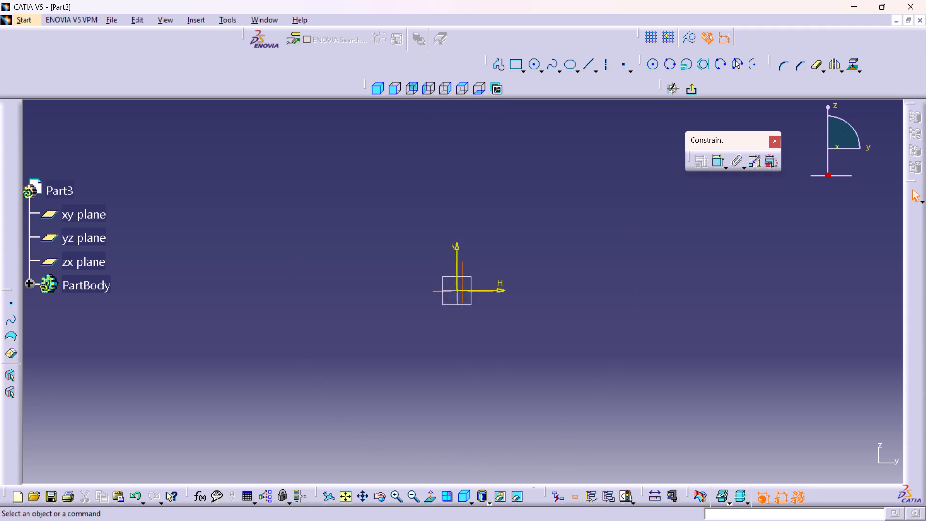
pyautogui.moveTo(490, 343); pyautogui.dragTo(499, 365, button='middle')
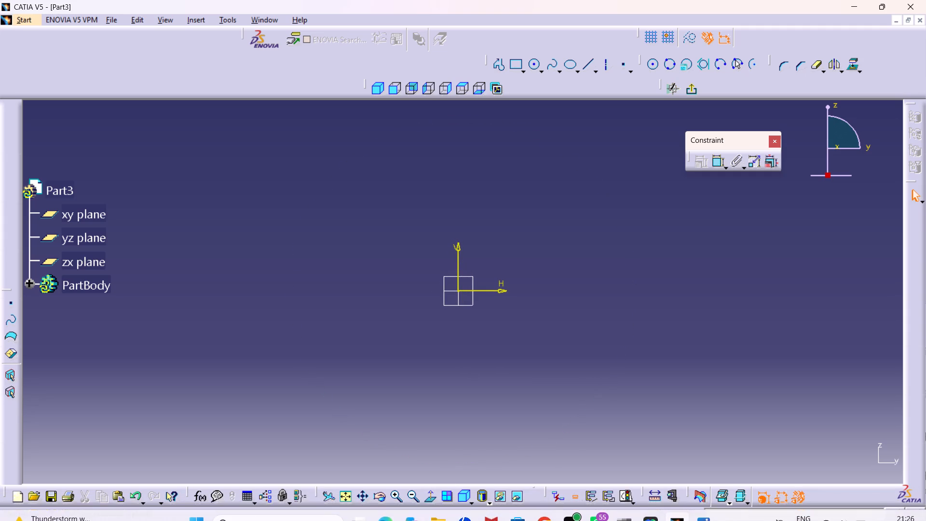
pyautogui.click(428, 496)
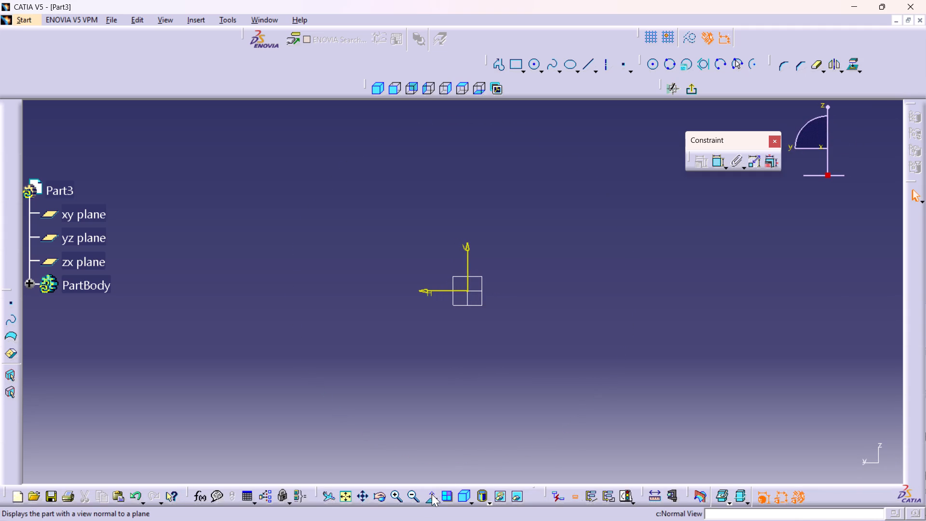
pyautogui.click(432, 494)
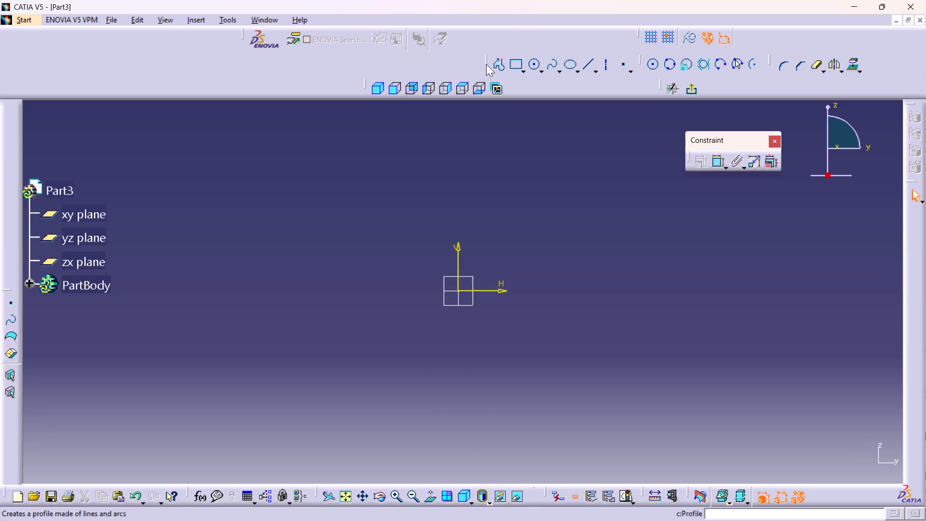
# Sketch two concentric circles centred on the sketch origin, about 216 mm and 153 mm in diameter.
pyautogui.doubleClick(530, 66)
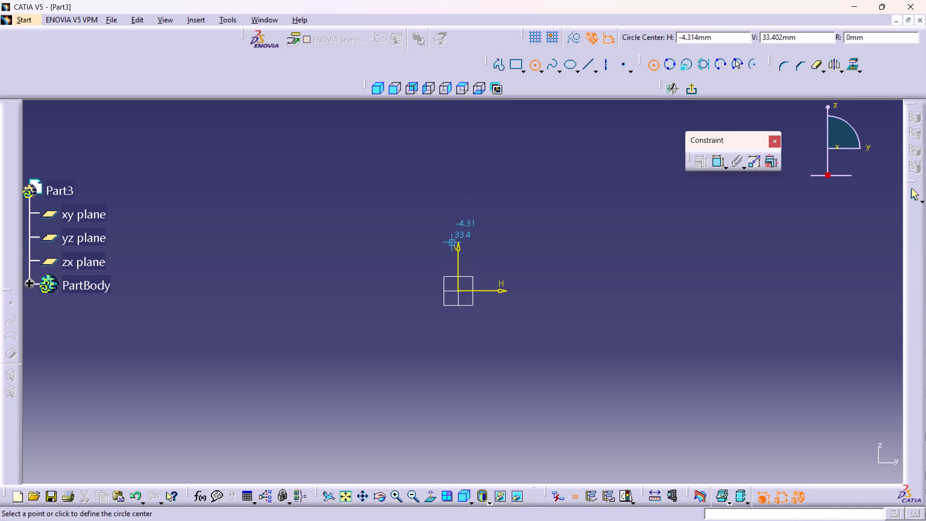
pyautogui.click(458, 288)
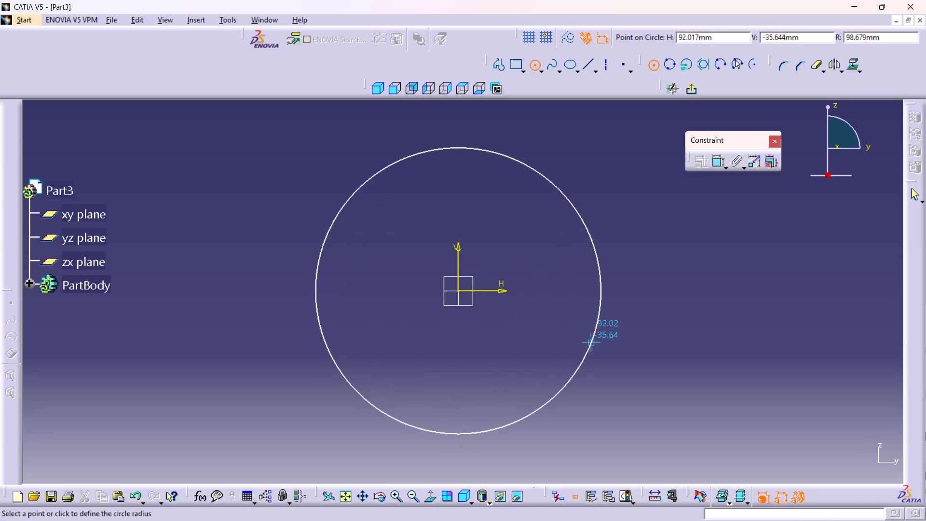
pyautogui.click(603, 349)
pyautogui.moveTo(532, 251); pyautogui.dragTo(538, 269, button='middle')
pyautogui.rightClick(532, 251)
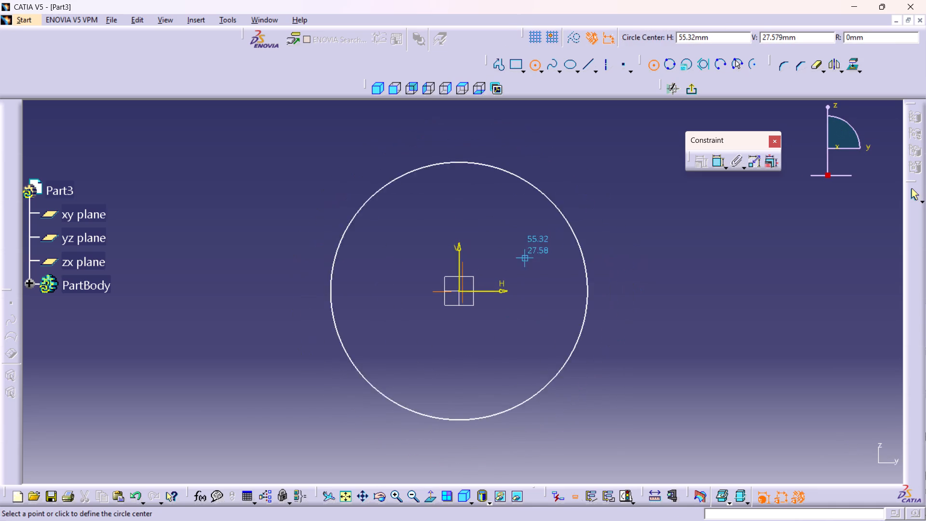
pyautogui.moveTo(538, 269); pyautogui.dragTo(540, 278, button='middle')
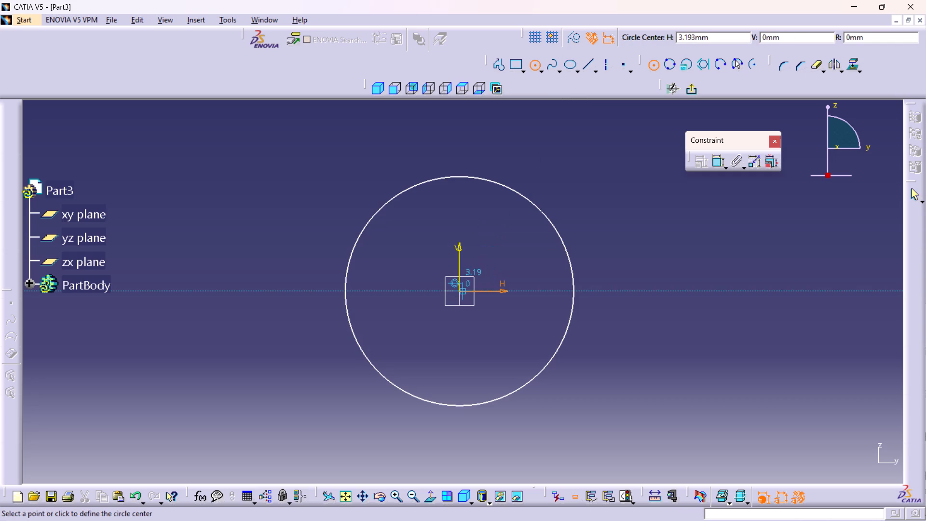
pyautogui.moveTo(459, 290); pyautogui.dragTo(467, 296)
pyautogui.click(523, 344)
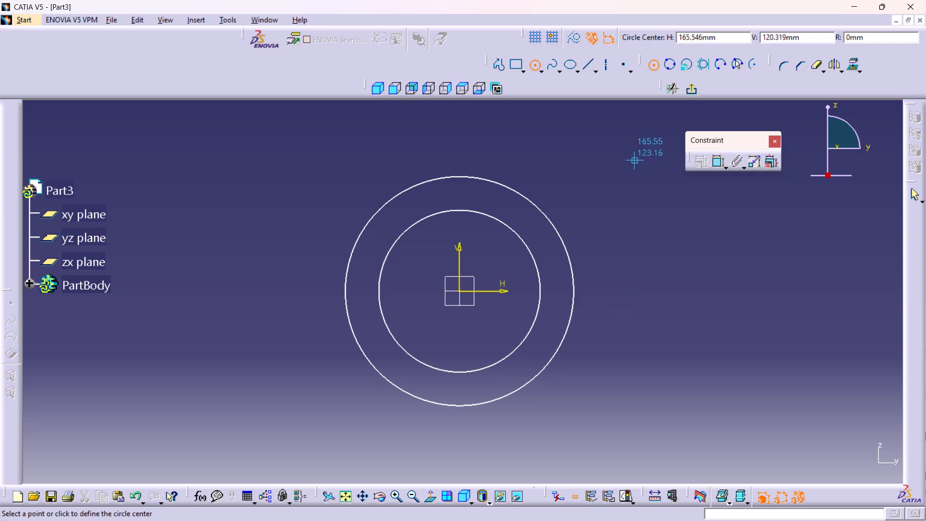
# Add a diameter dimension to the outer and to the inner circle, placing both outside the circles.
pyautogui.doubleClick(718, 164)
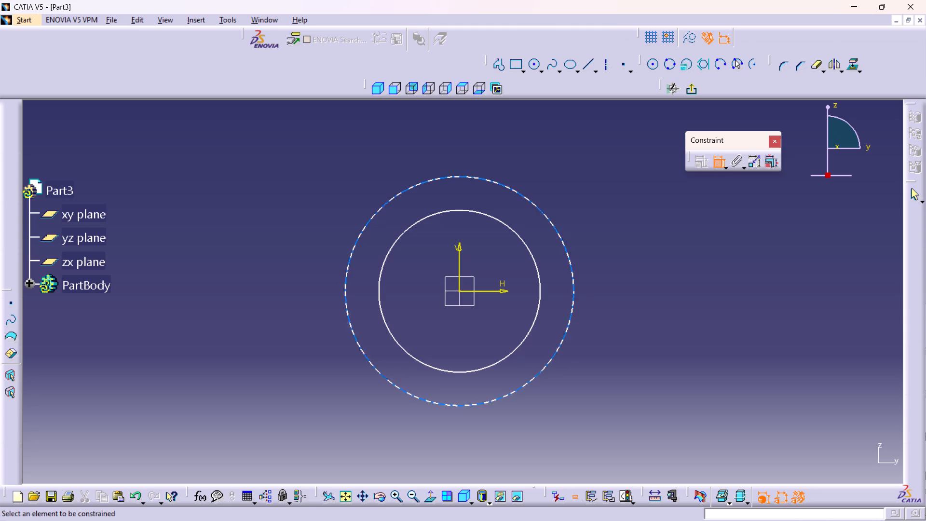
pyautogui.click(561, 239)
pyautogui.click(592, 198)
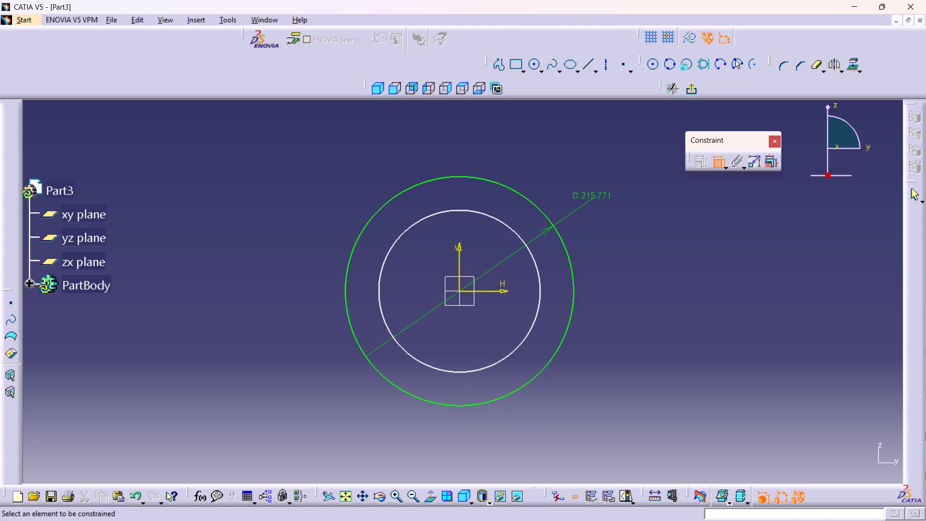
pyautogui.click(542, 285)
pyautogui.click(637, 276)
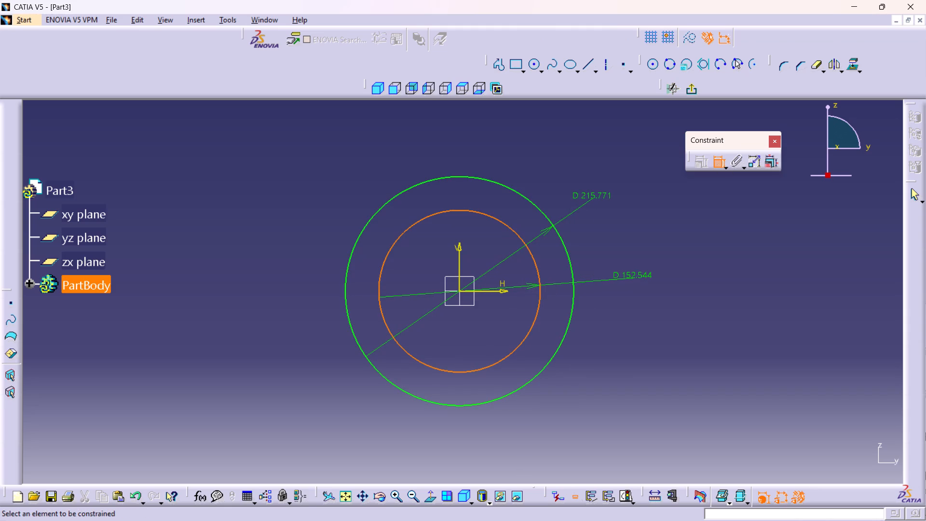
# Open the inner circle's diameter constraint definition for viewing and close it.
pyautogui.moveTo(628, 345); pyautogui.dragTo(635, 376, button='middle')
pyautogui.rightClick(628, 345)
pyautogui.moveTo(559, 333); pyautogui.dragTo(558, 324, button='middle')
pyautogui.rightClick(559, 333)
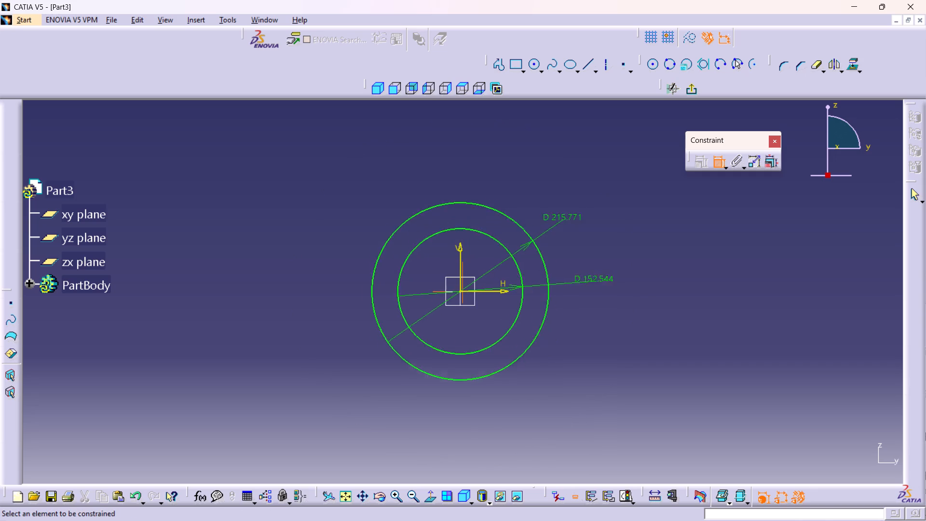
pyautogui.moveTo(558, 324); pyautogui.dragTo(545, 297, button='middle')
pyautogui.moveTo(568, 321); pyautogui.dragTo(568, 321, button='middle')
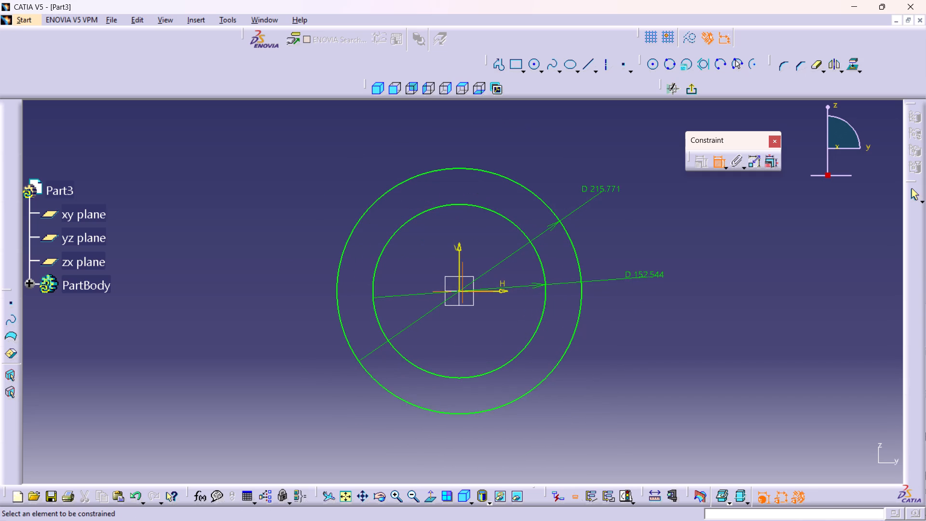
pyautogui.moveTo(568, 321); pyautogui.dragTo(570, 346, button='middle')
pyautogui.rightClick(568, 321)
pyautogui.moveTo(575, 327); pyautogui.dragTo(562, 348, button='middle')
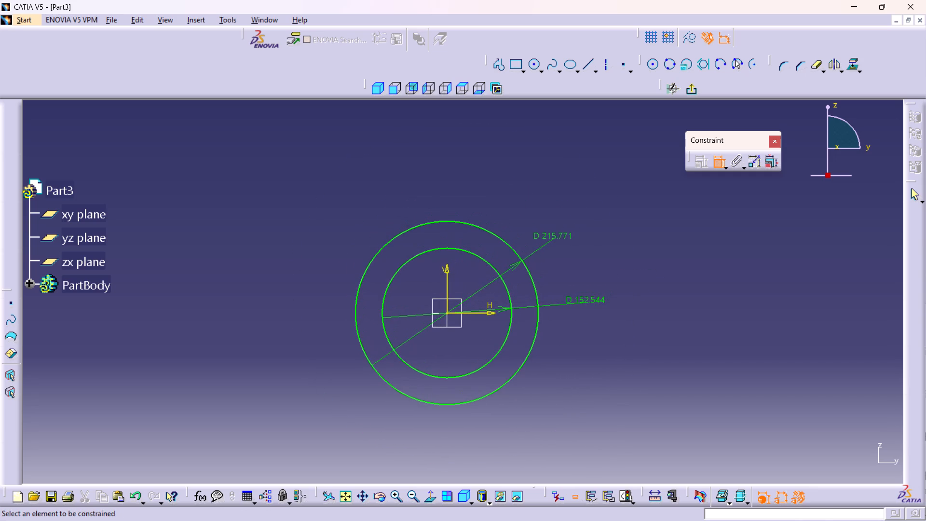
pyautogui.doubleClick(587, 300)
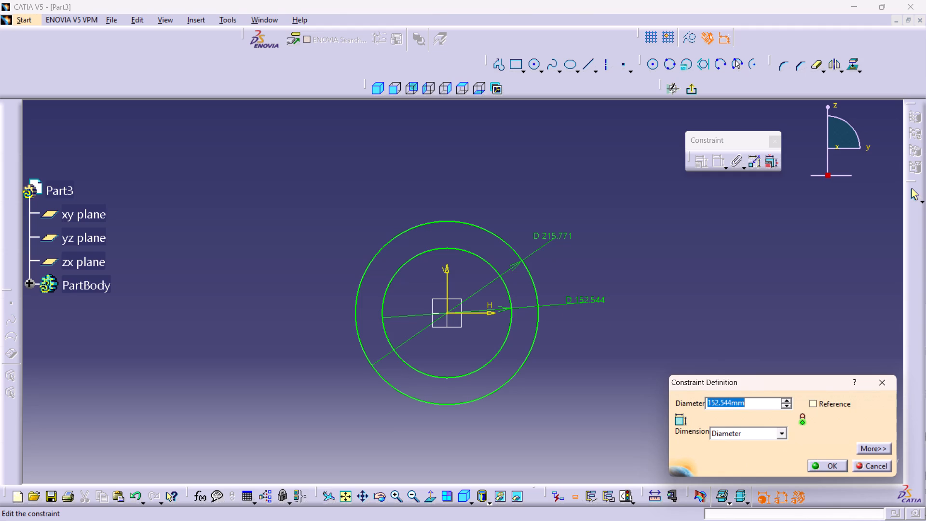
pyautogui.click(880, 378)
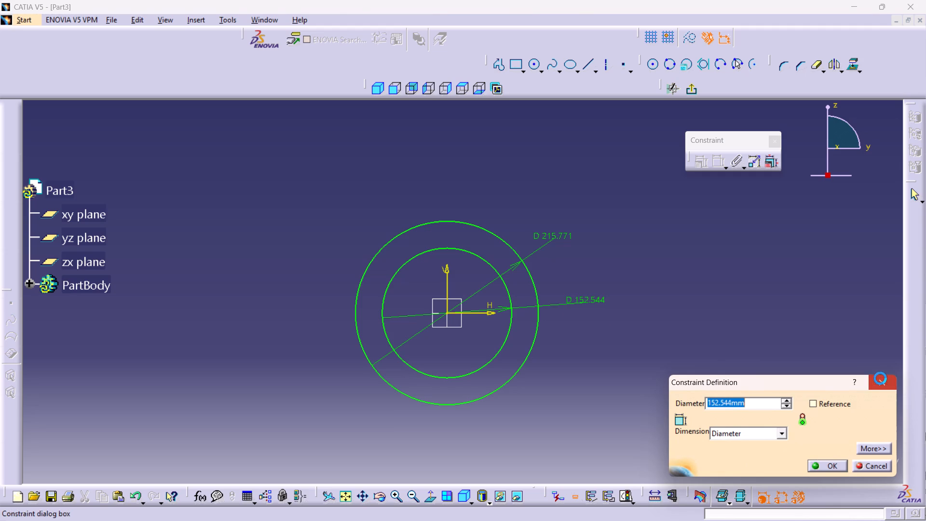
# Move the inner circle's diameter dimension farther out and up, to just below the outer circle's dimension.
pyautogui.moveTo(604, 363); pyautogui.dragTo(604, 354, button='middle')
pyautogui.rightClick(604, 363)
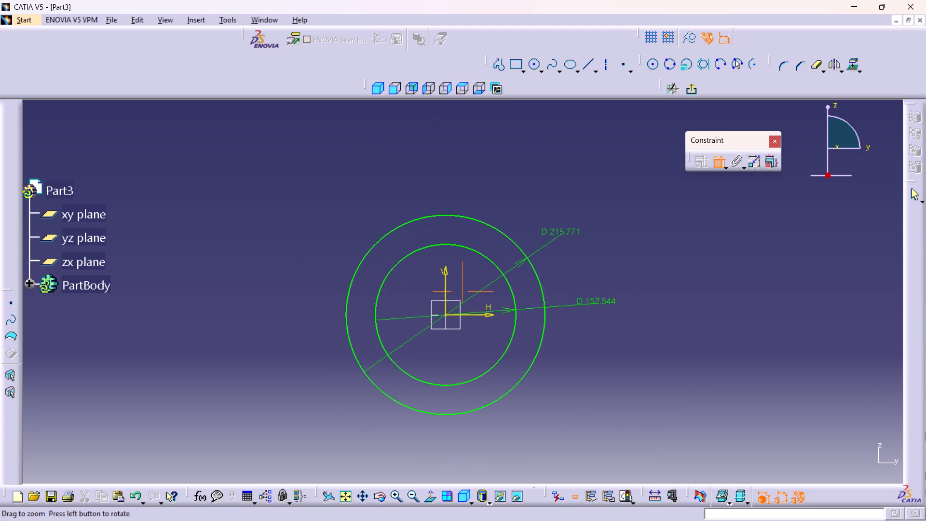
pyautogui.moveTo(604, 354); pyautogui.dragTo(600, 346, button='middle')
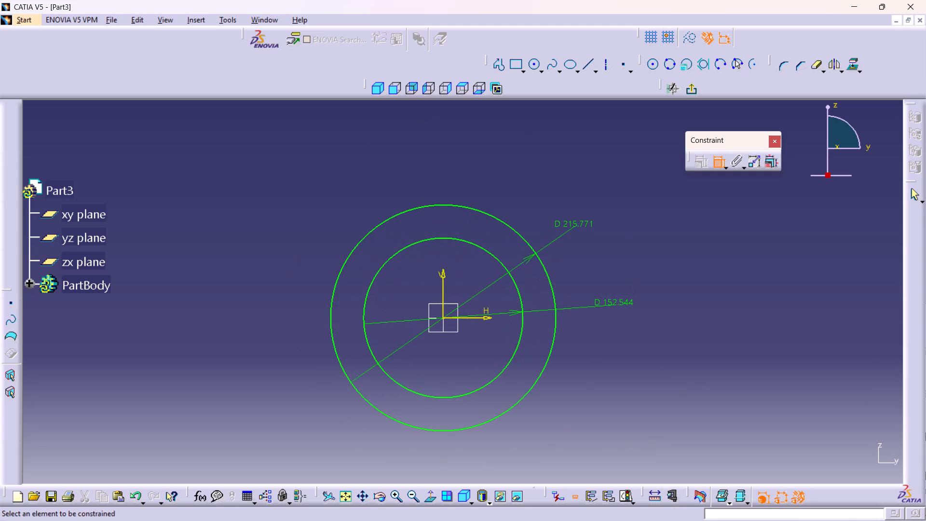
pyautogui.middleClick(605, 351)
pyautogui.scroll(1, 605, 351)
pyautogui.scroll(-1, 571, 359)
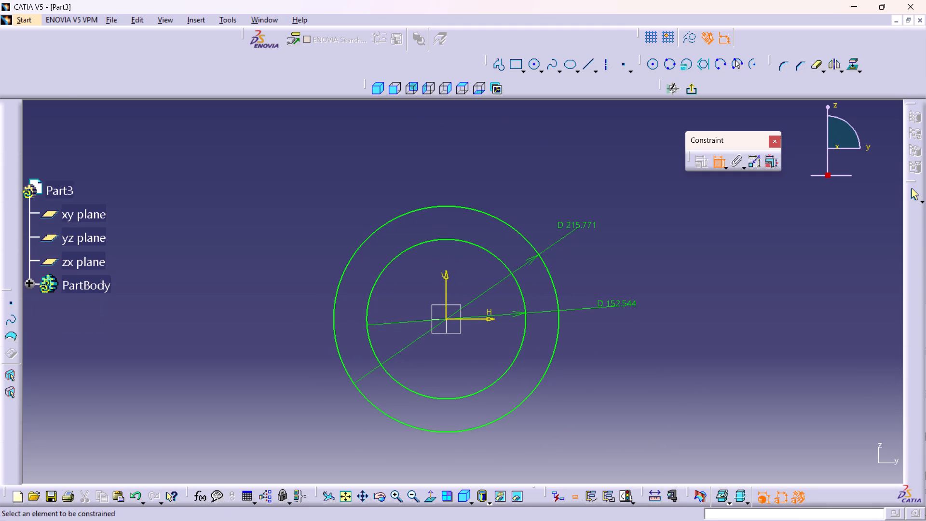
pyautogui.scroll(-1, 614, 366)
pyautogui.moveTo(627, 369); pyautogui.dragTo(617, 349, button='middle')
pyautogui.rightClick(627, 369)
pyautogui.moveTo(622, 361); pyautogui.dragTo(626, 379, button='middle')
pyautogui.rightClick(622, 361)
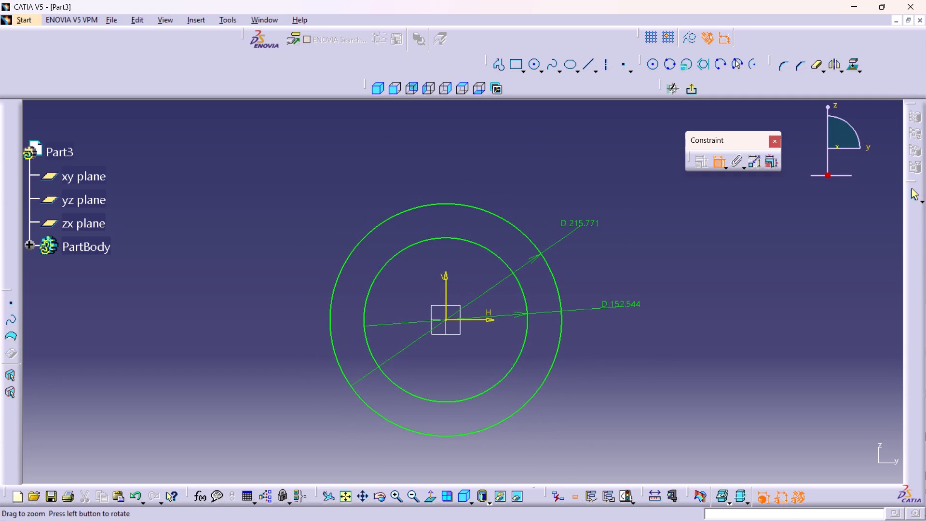
pyautogui.moveTo(608, 362); pyautogui.dragTo(609, 341, button='middle')
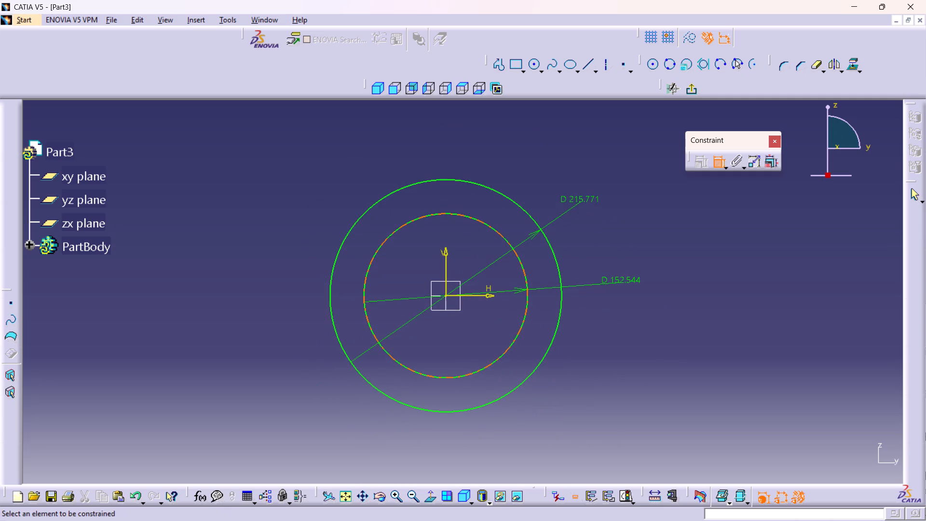
pyautogui.moveTo(516, 288); pyautogui.dragTo(626, 229)
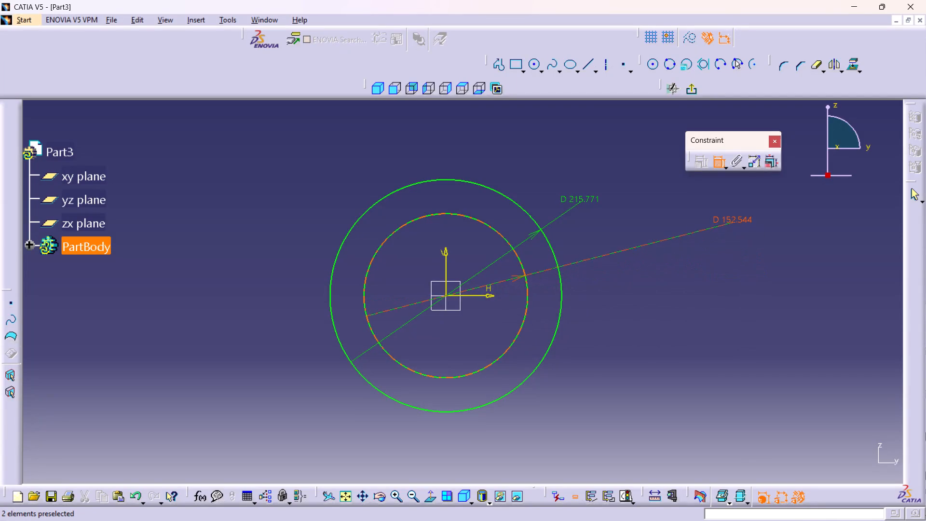
pyautogui.moveTo(626, 229); pyautogui.dragTo(575, 232)
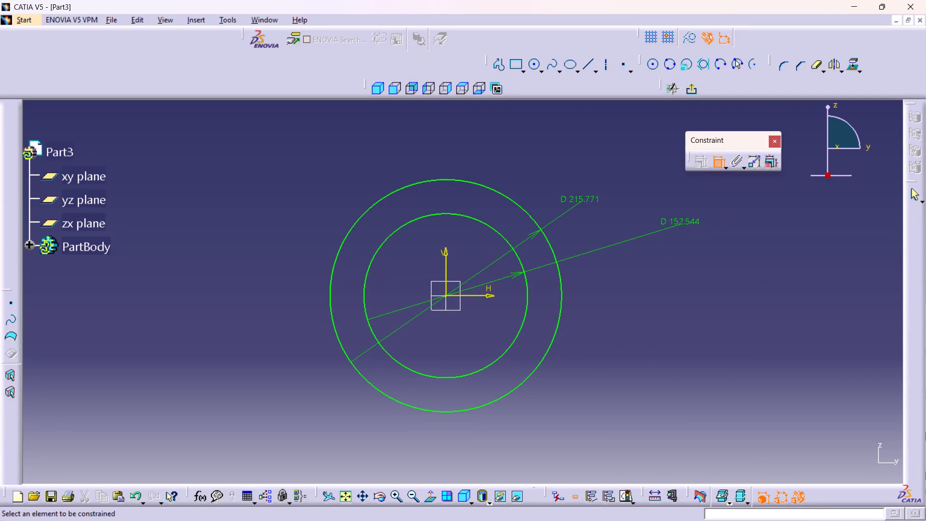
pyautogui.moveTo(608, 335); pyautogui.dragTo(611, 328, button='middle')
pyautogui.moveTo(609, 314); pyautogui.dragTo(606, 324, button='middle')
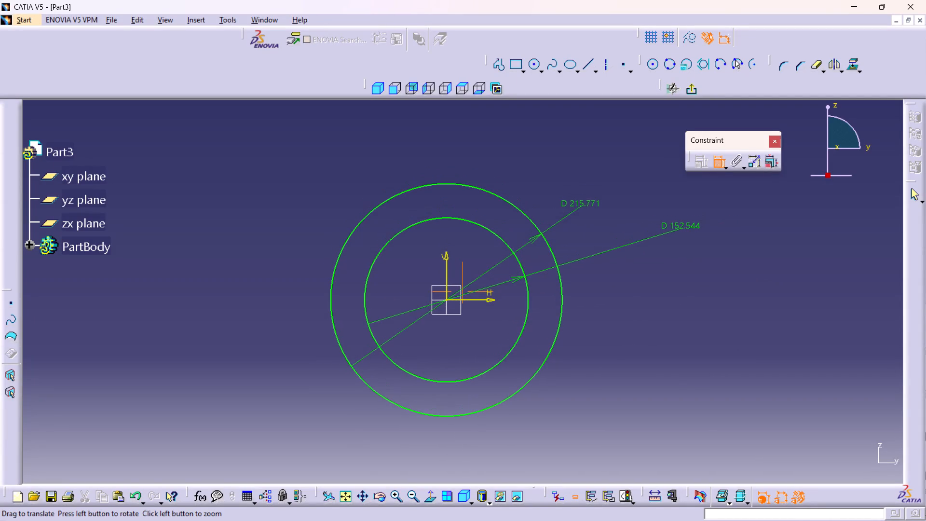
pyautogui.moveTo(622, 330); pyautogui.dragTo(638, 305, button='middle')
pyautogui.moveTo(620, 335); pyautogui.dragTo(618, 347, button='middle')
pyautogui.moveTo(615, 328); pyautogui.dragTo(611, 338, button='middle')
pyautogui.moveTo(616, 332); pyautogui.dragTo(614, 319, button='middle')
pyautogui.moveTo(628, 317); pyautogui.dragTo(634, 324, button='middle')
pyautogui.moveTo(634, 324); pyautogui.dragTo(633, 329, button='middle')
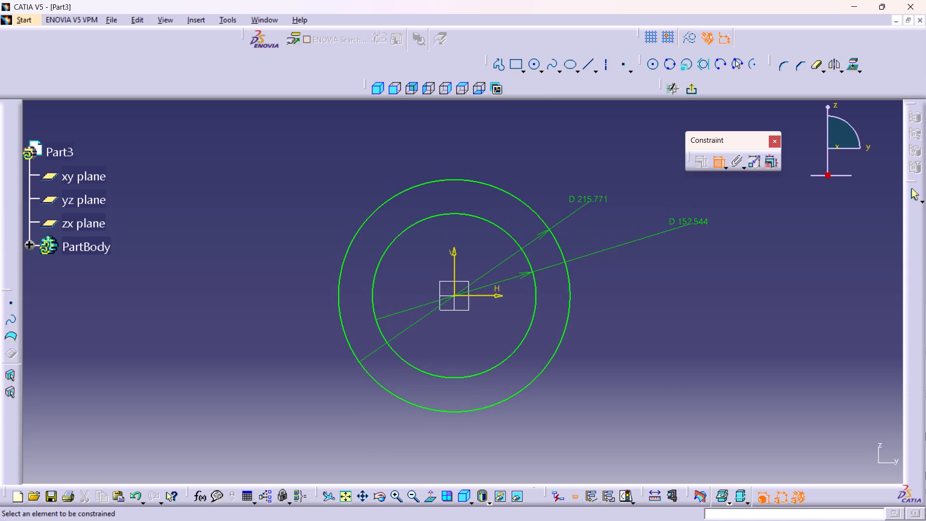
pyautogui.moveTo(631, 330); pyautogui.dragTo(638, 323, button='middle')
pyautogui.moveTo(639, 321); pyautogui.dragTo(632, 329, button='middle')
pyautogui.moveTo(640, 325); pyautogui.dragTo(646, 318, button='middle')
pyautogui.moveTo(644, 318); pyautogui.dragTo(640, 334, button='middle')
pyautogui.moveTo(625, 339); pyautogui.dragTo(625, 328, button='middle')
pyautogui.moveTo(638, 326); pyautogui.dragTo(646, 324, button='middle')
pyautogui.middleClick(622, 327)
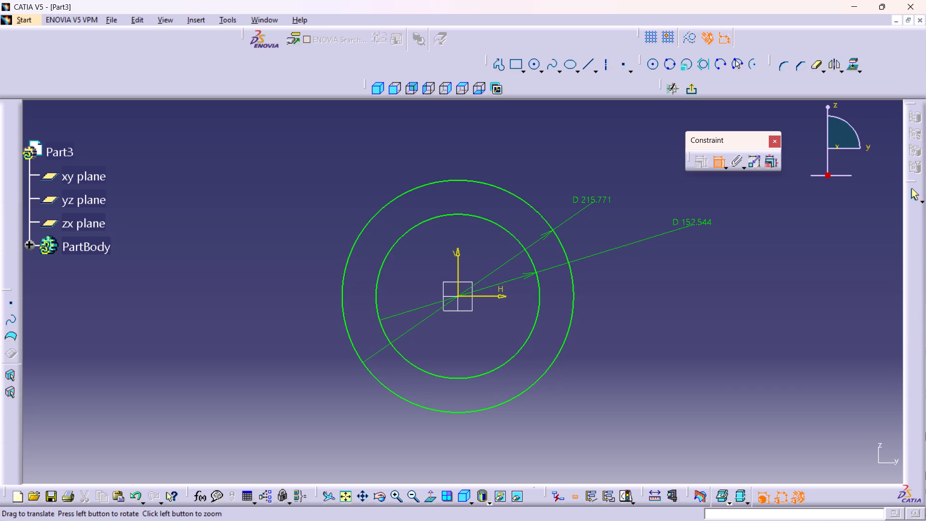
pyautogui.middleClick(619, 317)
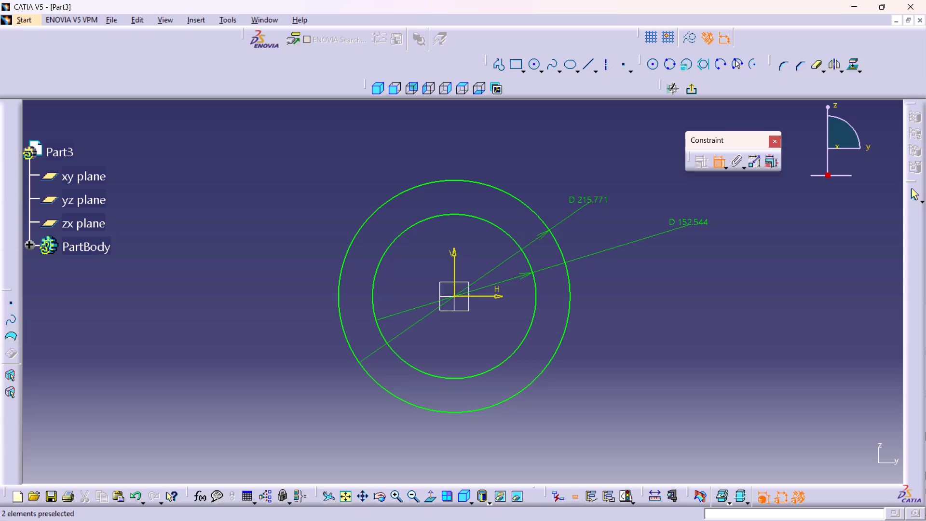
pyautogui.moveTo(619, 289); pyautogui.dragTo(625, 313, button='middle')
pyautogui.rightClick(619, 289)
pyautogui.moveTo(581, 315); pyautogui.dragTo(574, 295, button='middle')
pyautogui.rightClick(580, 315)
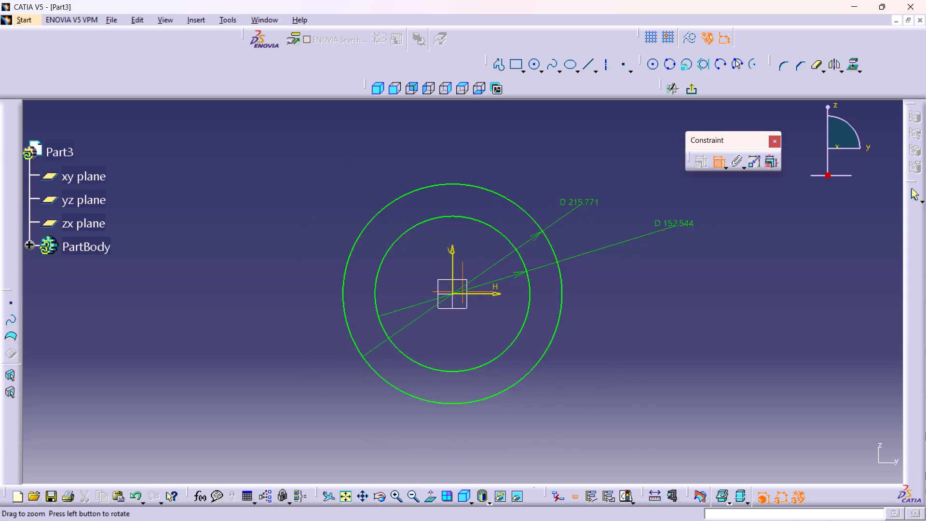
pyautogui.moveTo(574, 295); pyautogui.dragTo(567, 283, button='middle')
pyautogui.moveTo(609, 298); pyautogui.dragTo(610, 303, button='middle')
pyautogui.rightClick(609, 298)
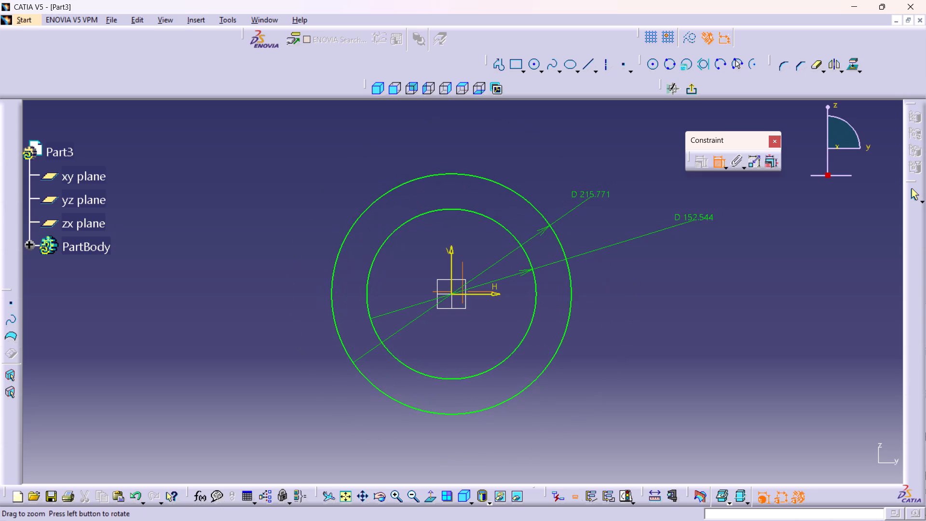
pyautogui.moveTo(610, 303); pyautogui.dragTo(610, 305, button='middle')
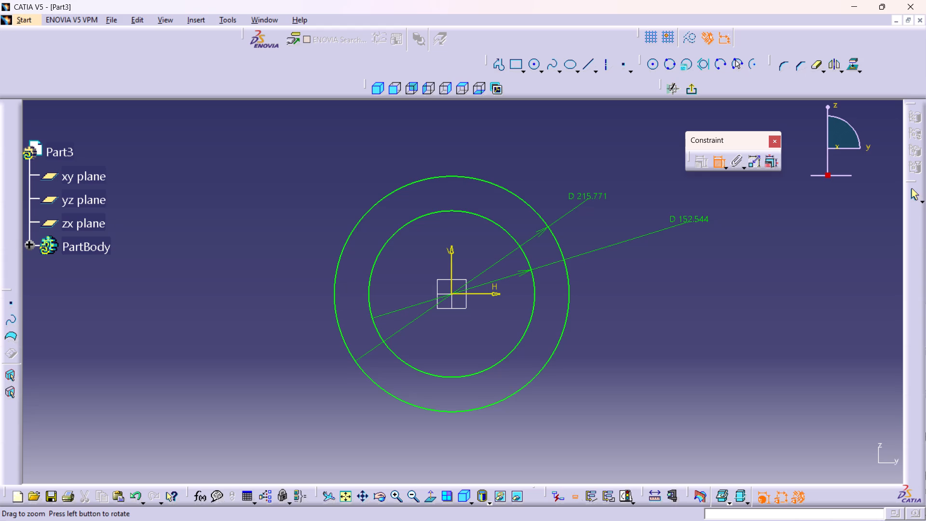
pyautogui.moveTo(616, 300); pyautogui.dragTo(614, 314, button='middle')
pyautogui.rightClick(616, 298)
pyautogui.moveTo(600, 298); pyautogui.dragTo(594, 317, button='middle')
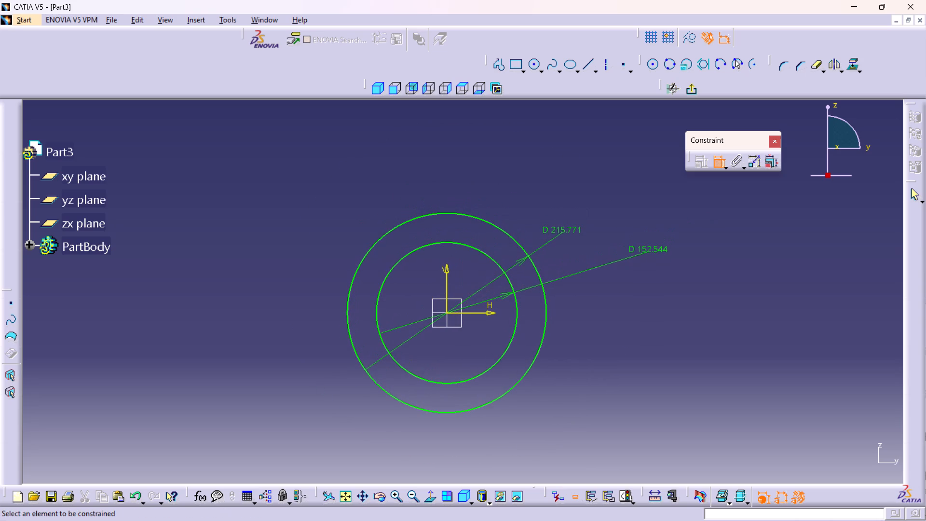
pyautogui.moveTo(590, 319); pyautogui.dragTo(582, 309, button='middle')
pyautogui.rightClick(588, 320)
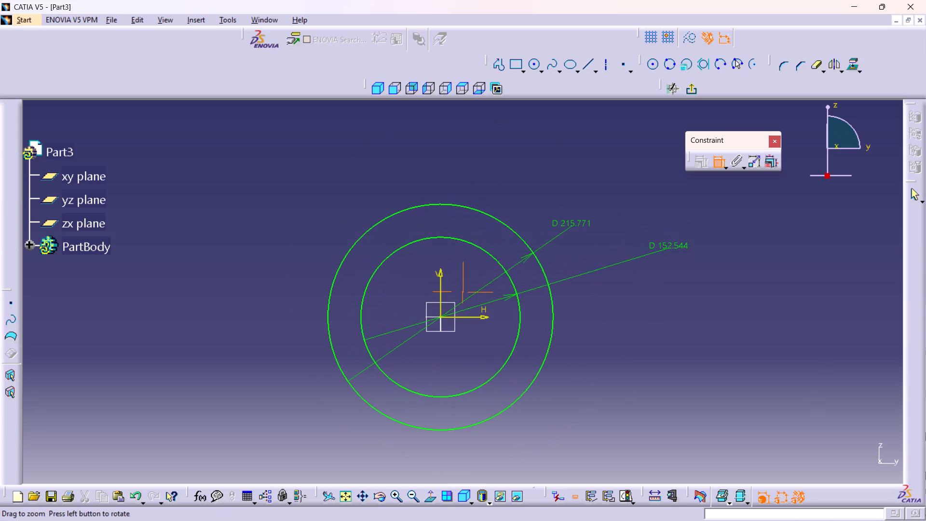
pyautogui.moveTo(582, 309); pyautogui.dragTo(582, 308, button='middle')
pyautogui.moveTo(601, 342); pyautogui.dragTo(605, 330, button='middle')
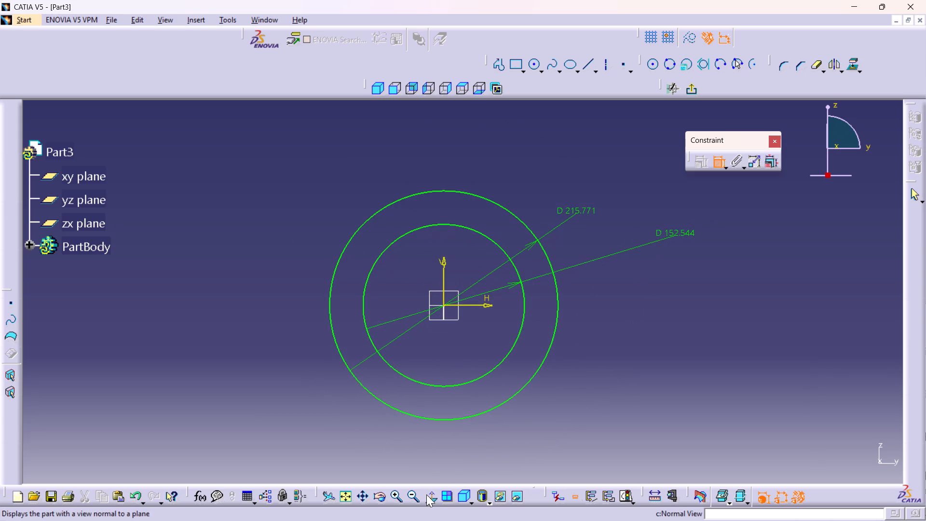
# Align the view normal to the sketch plane, flip it to the reverse side and back to the original orientation.
pyautogui.click(432, 493)
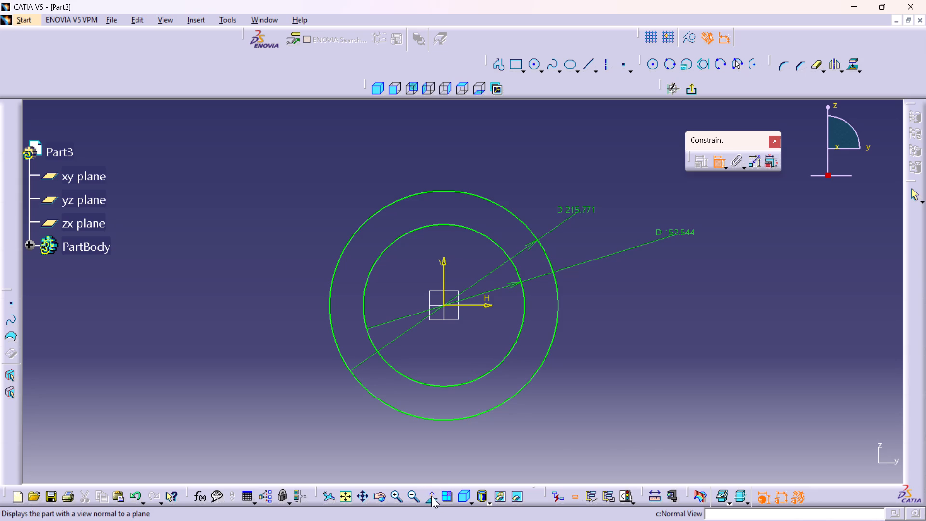
pyautogui.click(431, 496)
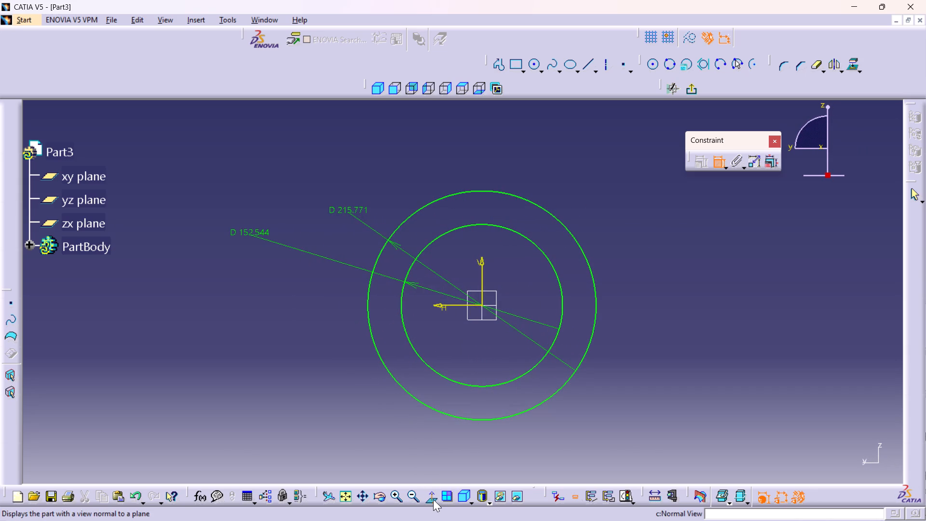
pyautogui.click(433, 499)
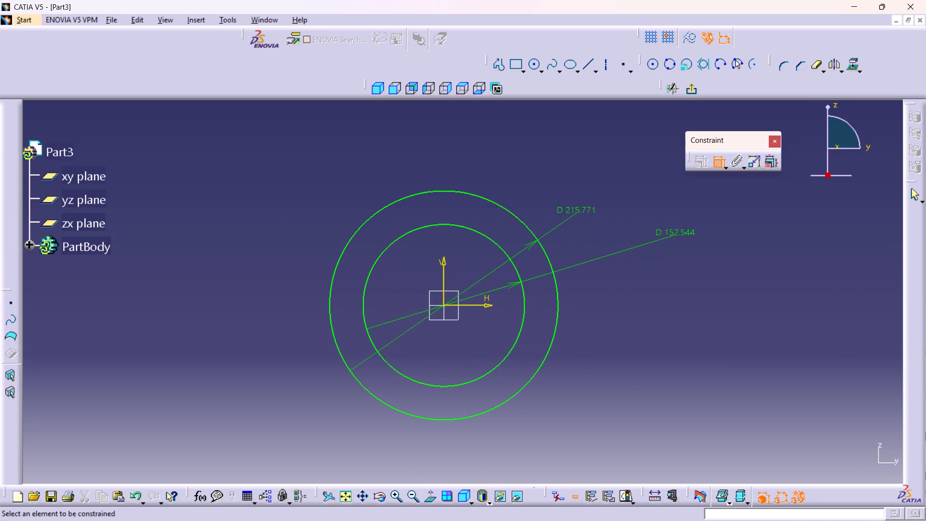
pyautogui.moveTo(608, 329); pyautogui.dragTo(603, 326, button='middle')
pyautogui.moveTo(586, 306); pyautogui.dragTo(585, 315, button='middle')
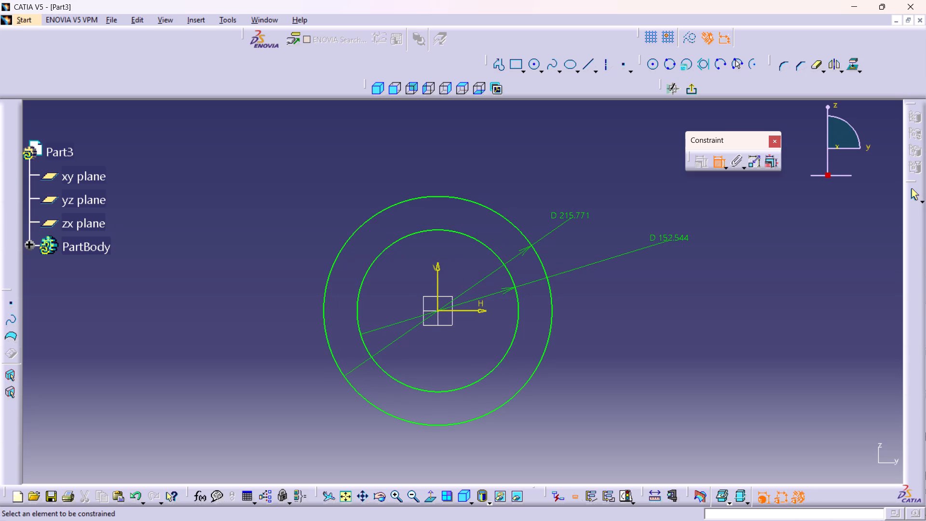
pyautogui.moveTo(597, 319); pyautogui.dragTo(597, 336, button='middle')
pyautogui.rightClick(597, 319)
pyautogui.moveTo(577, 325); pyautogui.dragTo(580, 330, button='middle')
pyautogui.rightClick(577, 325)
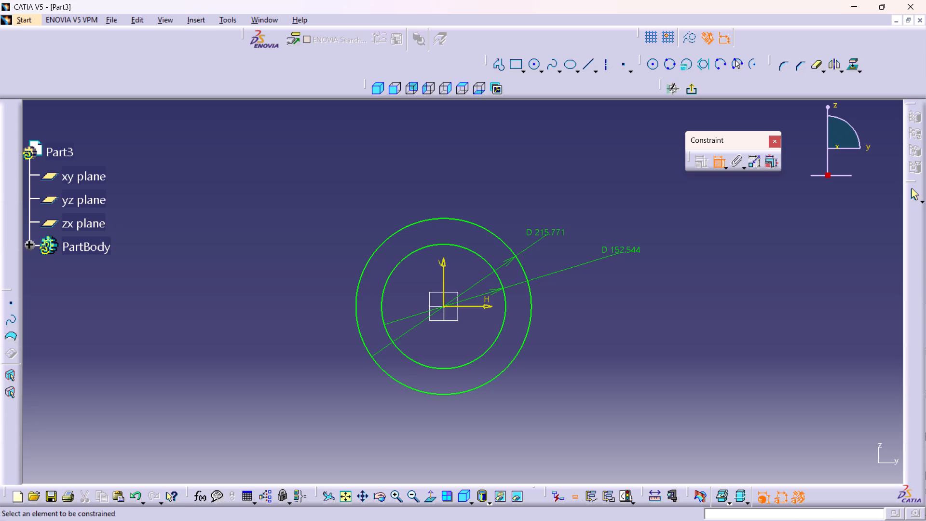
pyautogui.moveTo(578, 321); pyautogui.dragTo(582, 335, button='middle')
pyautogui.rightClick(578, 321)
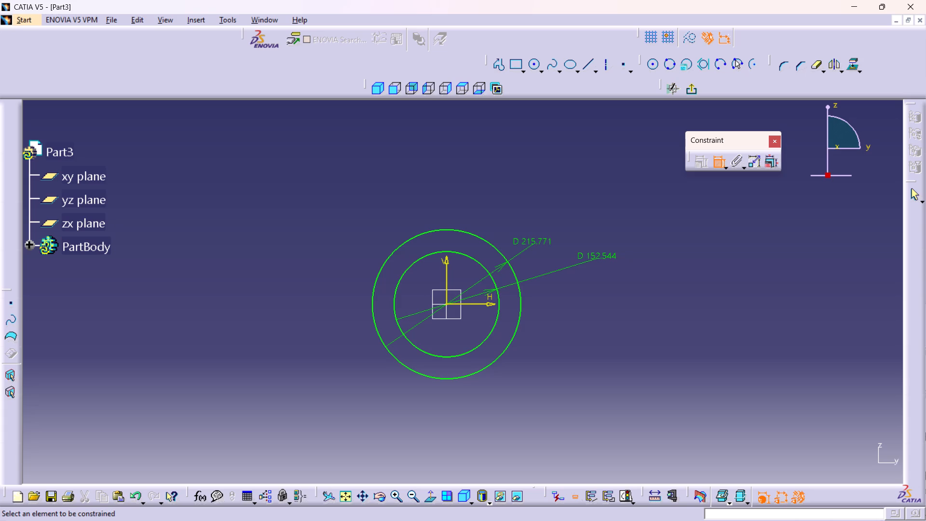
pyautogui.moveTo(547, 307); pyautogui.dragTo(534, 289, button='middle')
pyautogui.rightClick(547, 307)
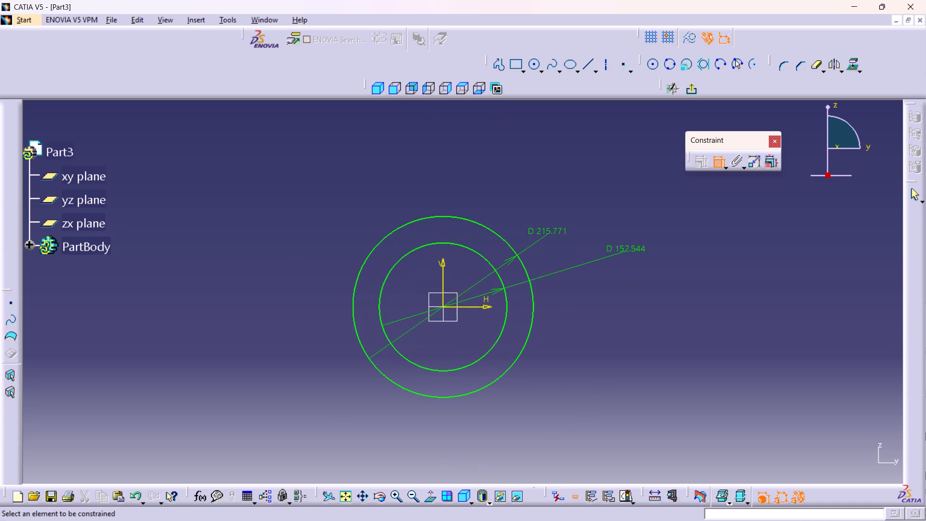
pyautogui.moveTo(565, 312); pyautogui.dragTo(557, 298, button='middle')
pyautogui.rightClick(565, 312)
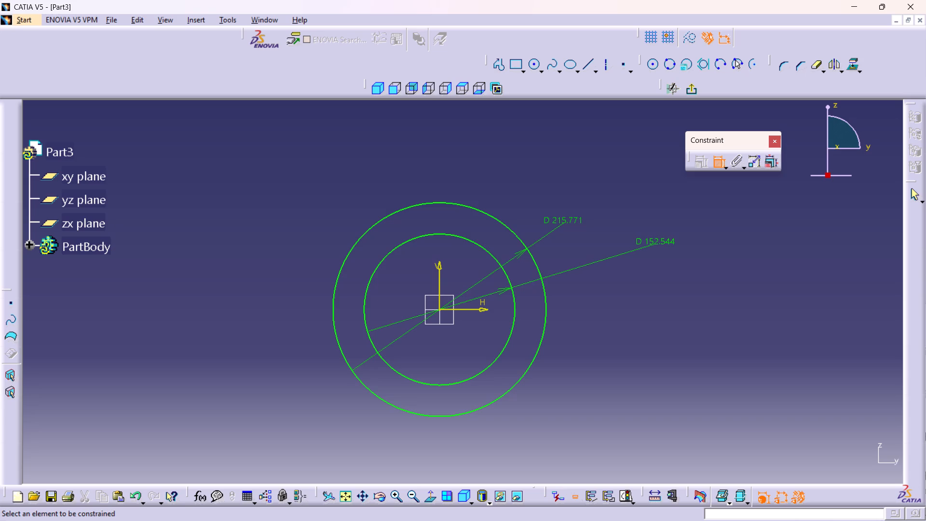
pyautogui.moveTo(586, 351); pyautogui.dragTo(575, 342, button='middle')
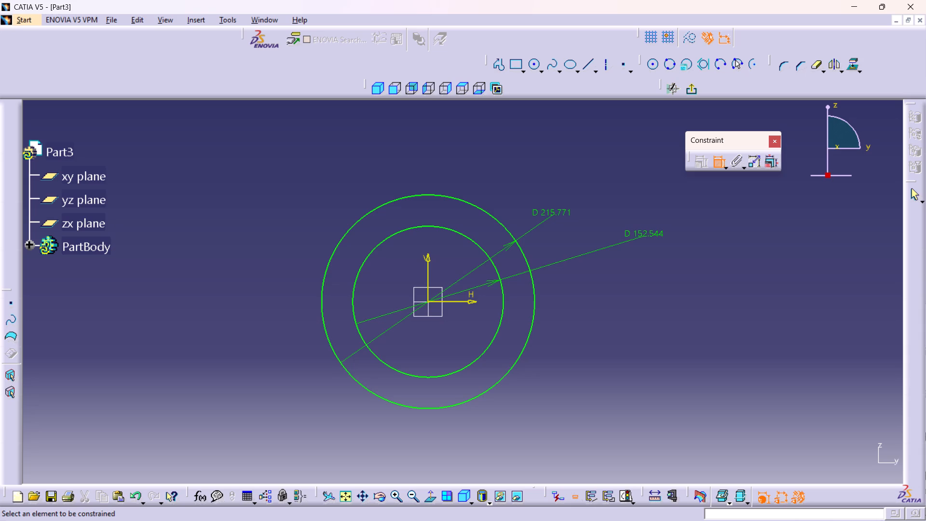
# Delete the inner circle's diameter dimension.
pyautogui.rightClick(644, 235)
pyautogui.click(673, 432)
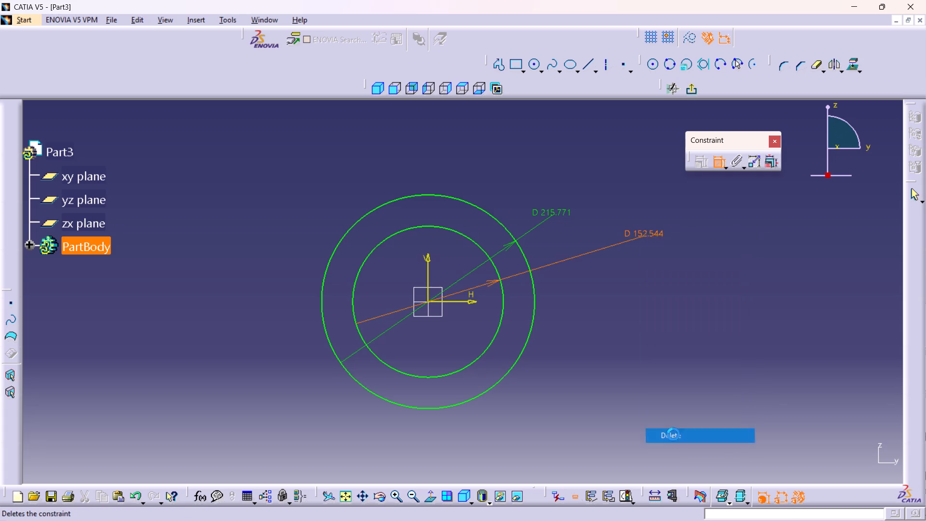
# Add a new diameter dimension to the inner circle, placing it outside the outer circle just below the outer circle's dimension.
pyautogui.moveTo(613, 330); pyautogui.dragTo(637, 321, button='middle')
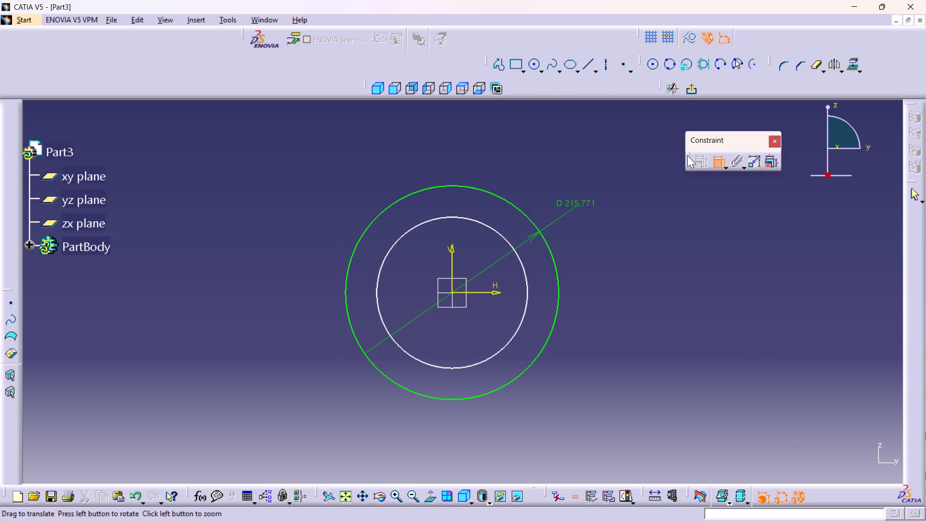
pyautogui.click(525, 277)
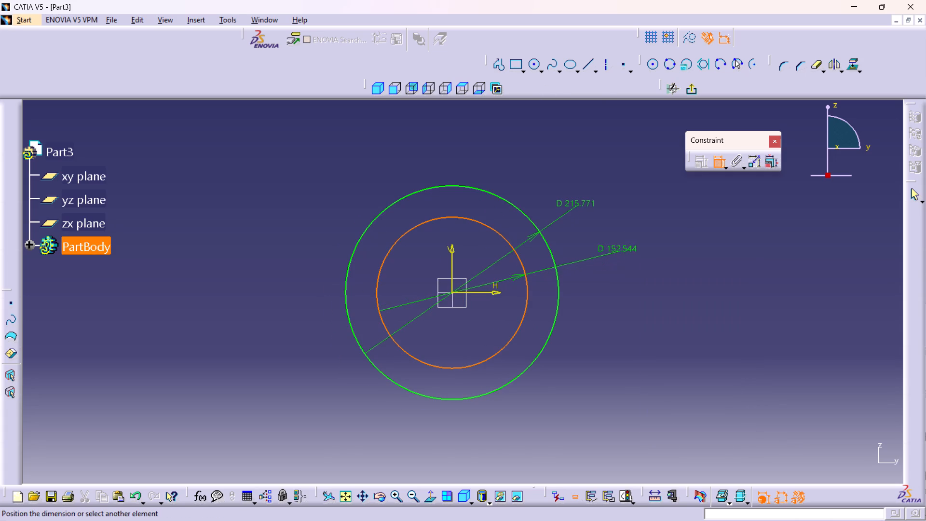
pyautogui.click(618, 251)
# Set the inner circle's diameter to 150 mm.
pyautogui.moveTo(613, 305); pyautogui.dragTo(616, 299, button='middle')
pyautogui.moveTo(580, 305); pyautogui.dragTo(595, 308, button='middle')
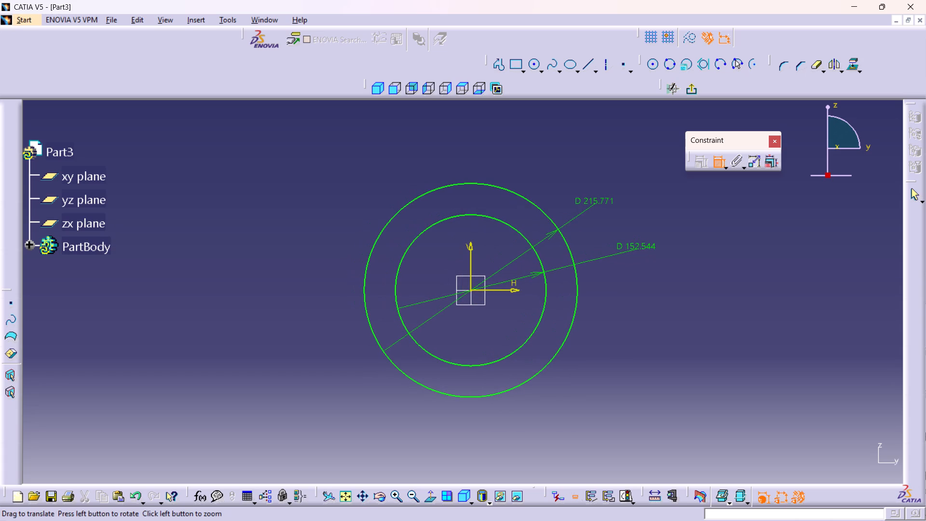
pyautogui.moveTo(602, 309); pyautogui.dragTo(596, 306, button='middle')
pyautogui.middleClick(596, 304)
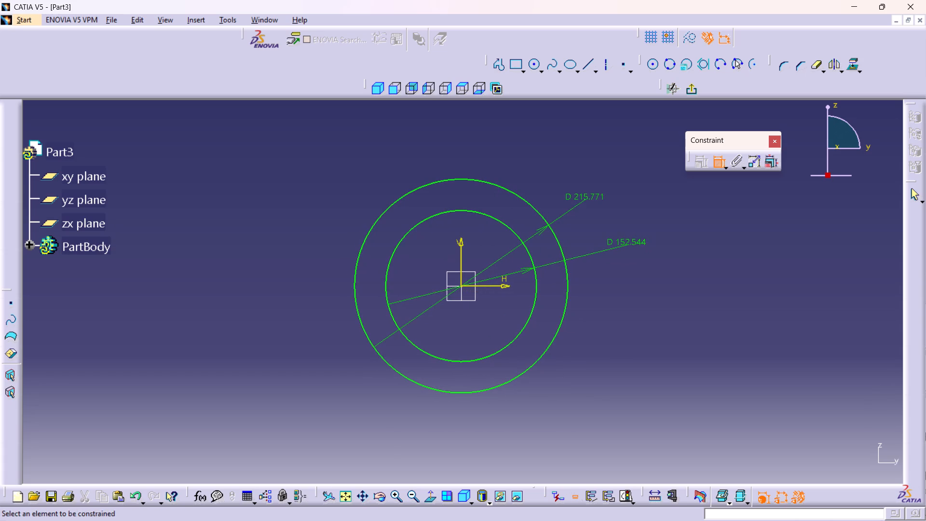
pyautogui.moveTo(593, 305); pyautogui.dragTo(596, 320, button='middle')
pyautogui.moveTo(595, 315); pyautogui.dragTo(593, 307, button='middle')
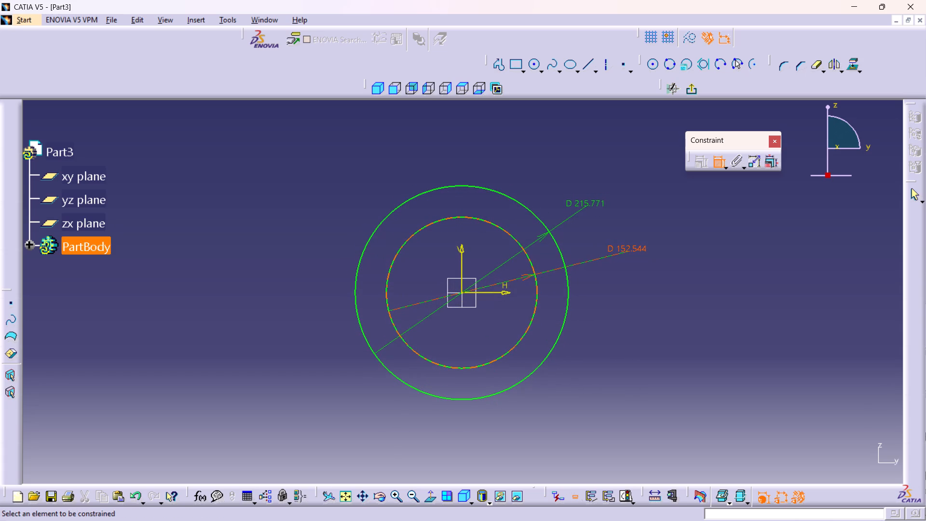
pyautogui.doubleClick(615, 245)
pyautogui.write('150')
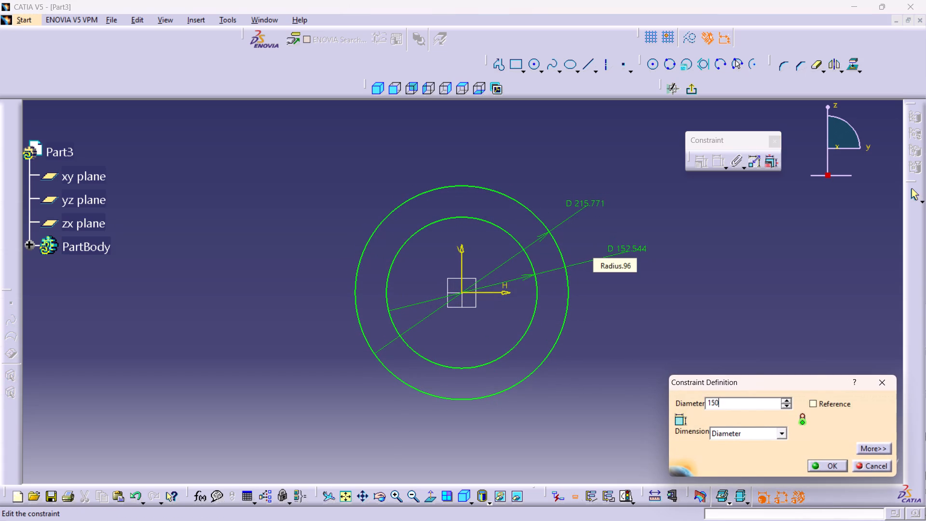
pyautogui.press('Return')
# Set the outer circle's diameter to 200 mm.
pyautogui.doubleClick(590, 206)
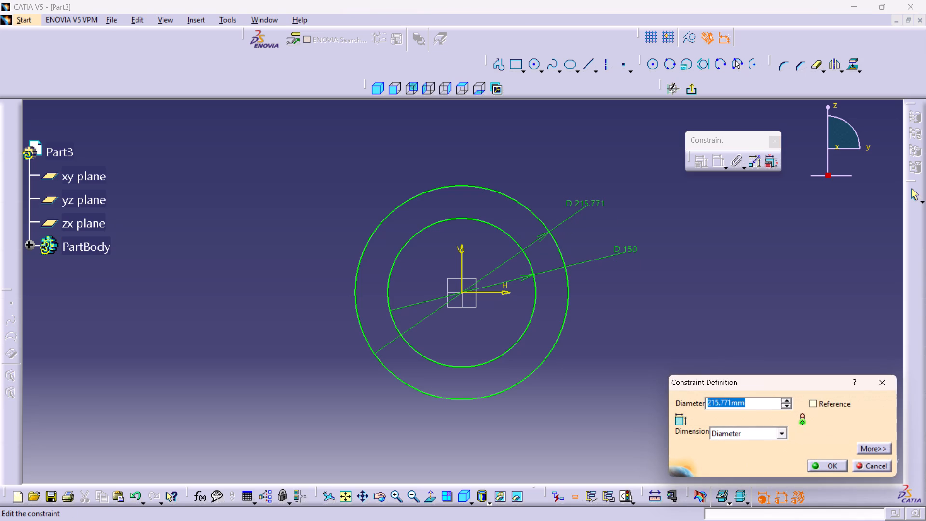
pyautogui.click(875, 376)
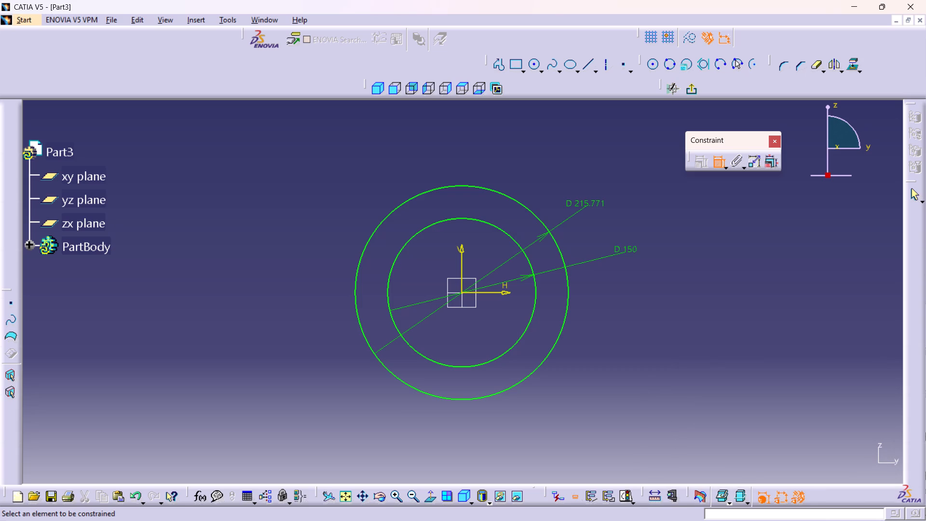
pyautogui.moveTo(614, 309); pyautogui.dragTo(631, 300, button='middle')
pyautogui.moveTo(630, 304); pyautogui.dragTo(629, 310, button='middle')
pyautogui.moveTo(623, 320); pyautogui.dragTo(626, 310, button='middle')
pyautogui.moveTo(635, 310); pyautogui.dragTo(633, 315, button='middle')
pyautogui.moveTo(633, 308); pyautogui.dragTo(631, 319, button='middle')
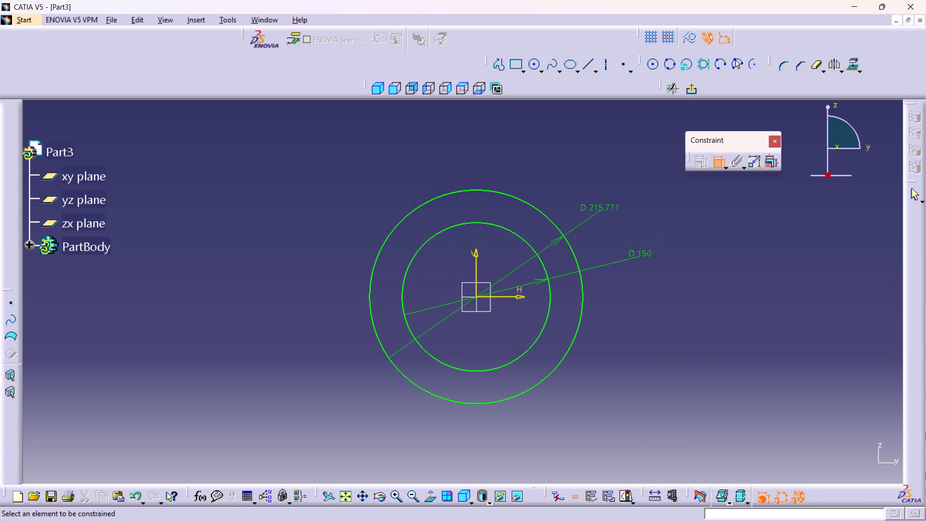
pyautogui.moveTo(636, 319); pyautogui.dragTo(634, 312, button='middle')
pyautogui.moveTo(609, 310); pyautogui.dragTo(617, 322, button='middle')
pyautogui.moveTo(619, 334); pyautogui.dragTo(623, 318, button='middle')
pyautogui.moveTo(635, 311); pyautogui.dragTo(625, 316, button='middle')
pyautogui.moveTo(626, 314); pyautogui.dragTo(626, 326, button='middle')
pyautogui.scroll(1, 626, 326)
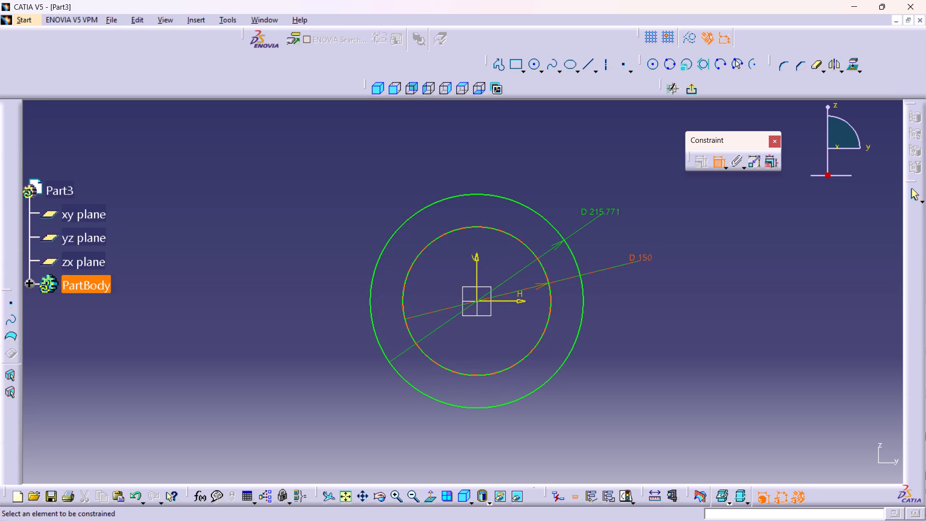
pyautogui.doubleClick(607, 209)
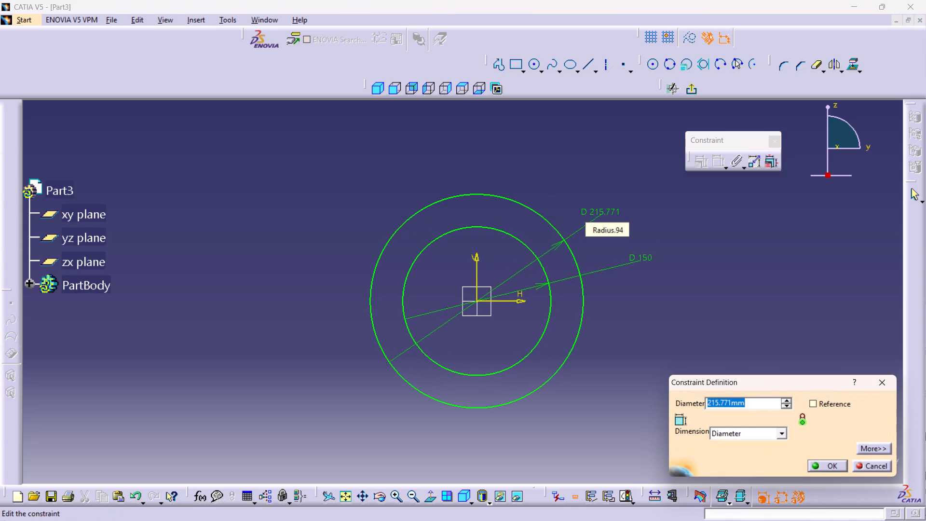
pyautogui.write('200')
pyautogui.press('Return')
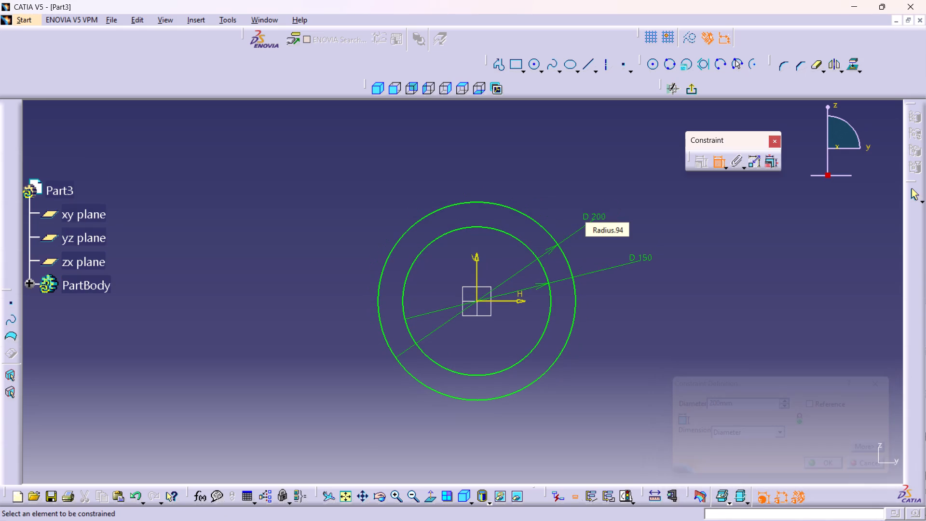
pyautogui.click(603, 324)
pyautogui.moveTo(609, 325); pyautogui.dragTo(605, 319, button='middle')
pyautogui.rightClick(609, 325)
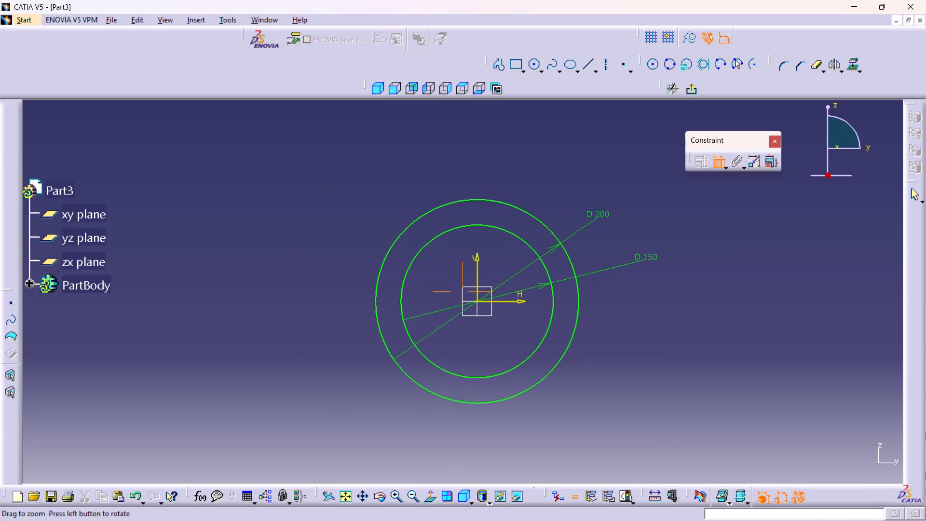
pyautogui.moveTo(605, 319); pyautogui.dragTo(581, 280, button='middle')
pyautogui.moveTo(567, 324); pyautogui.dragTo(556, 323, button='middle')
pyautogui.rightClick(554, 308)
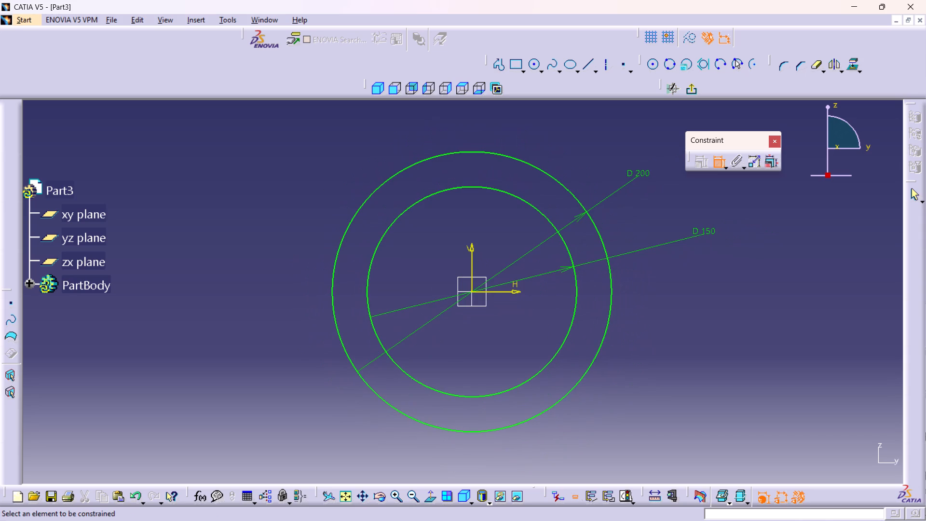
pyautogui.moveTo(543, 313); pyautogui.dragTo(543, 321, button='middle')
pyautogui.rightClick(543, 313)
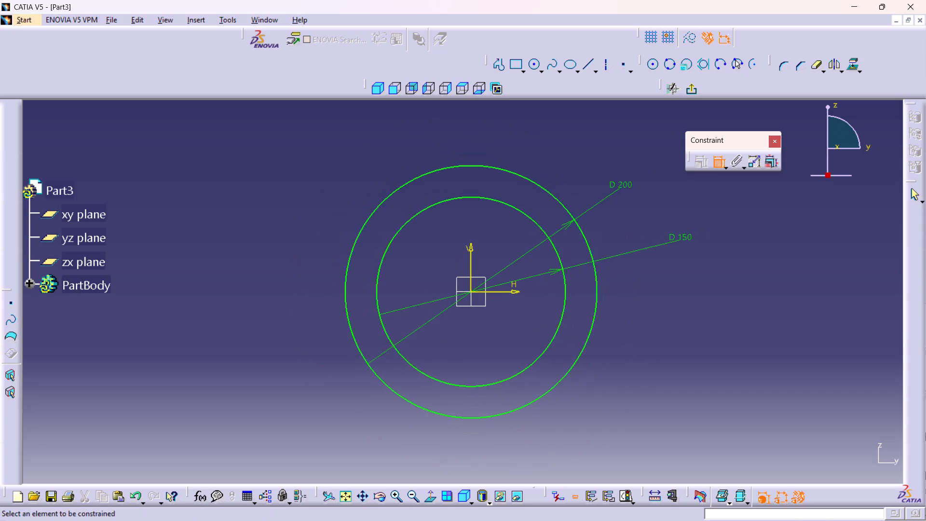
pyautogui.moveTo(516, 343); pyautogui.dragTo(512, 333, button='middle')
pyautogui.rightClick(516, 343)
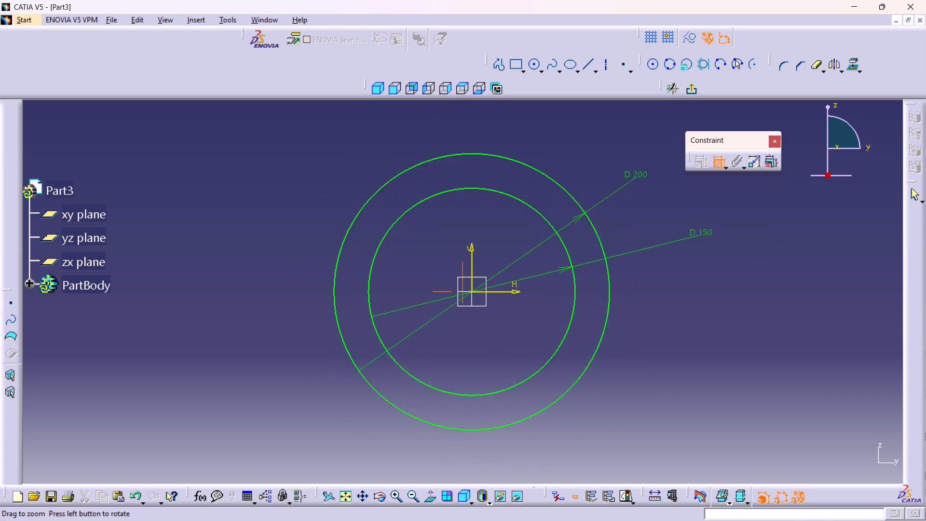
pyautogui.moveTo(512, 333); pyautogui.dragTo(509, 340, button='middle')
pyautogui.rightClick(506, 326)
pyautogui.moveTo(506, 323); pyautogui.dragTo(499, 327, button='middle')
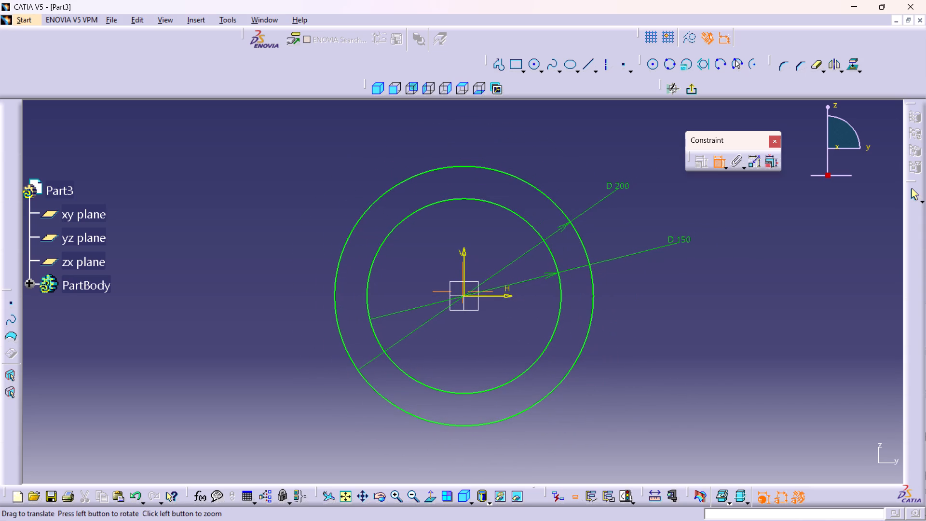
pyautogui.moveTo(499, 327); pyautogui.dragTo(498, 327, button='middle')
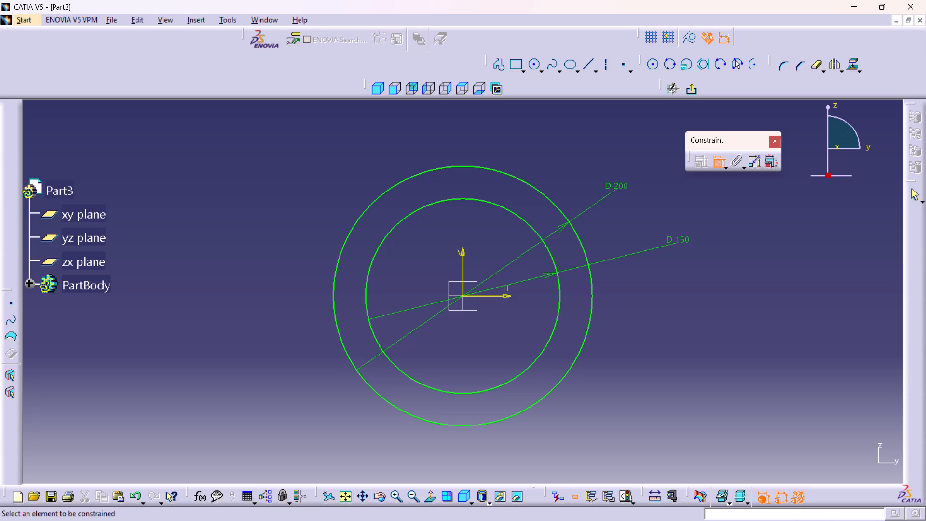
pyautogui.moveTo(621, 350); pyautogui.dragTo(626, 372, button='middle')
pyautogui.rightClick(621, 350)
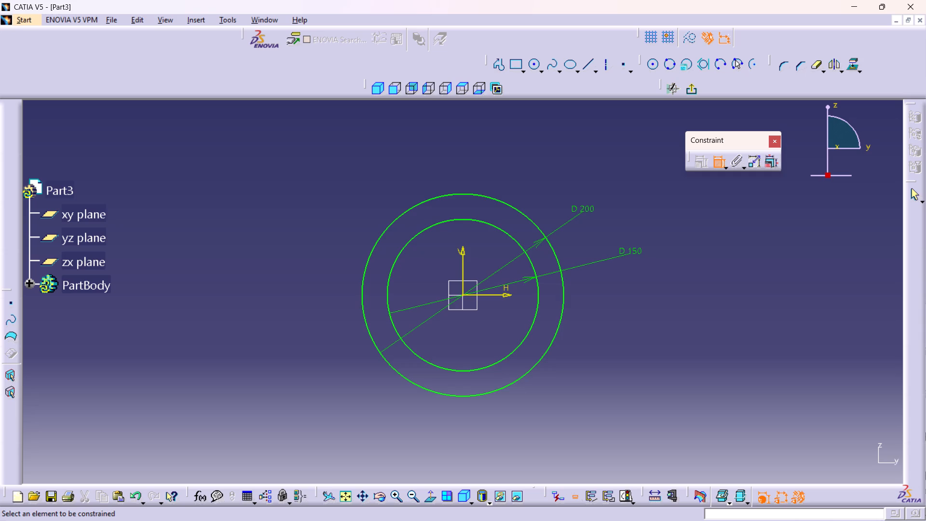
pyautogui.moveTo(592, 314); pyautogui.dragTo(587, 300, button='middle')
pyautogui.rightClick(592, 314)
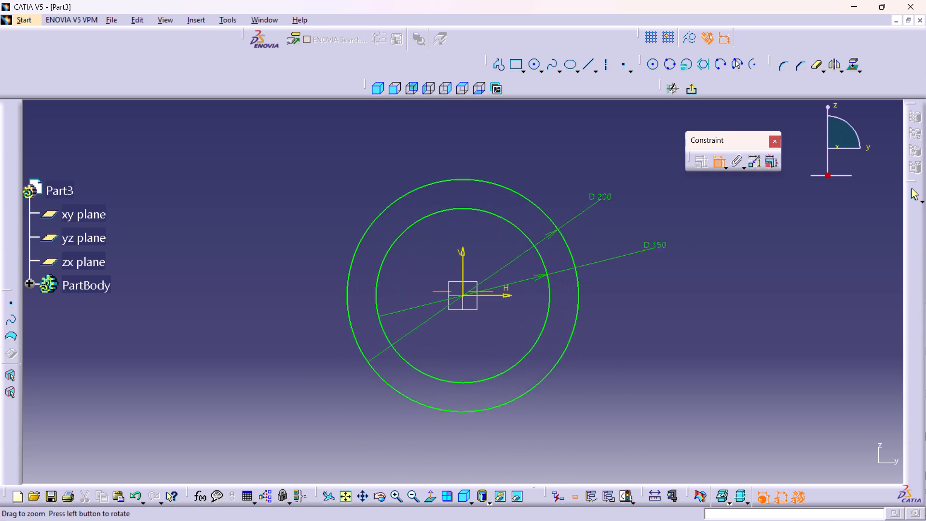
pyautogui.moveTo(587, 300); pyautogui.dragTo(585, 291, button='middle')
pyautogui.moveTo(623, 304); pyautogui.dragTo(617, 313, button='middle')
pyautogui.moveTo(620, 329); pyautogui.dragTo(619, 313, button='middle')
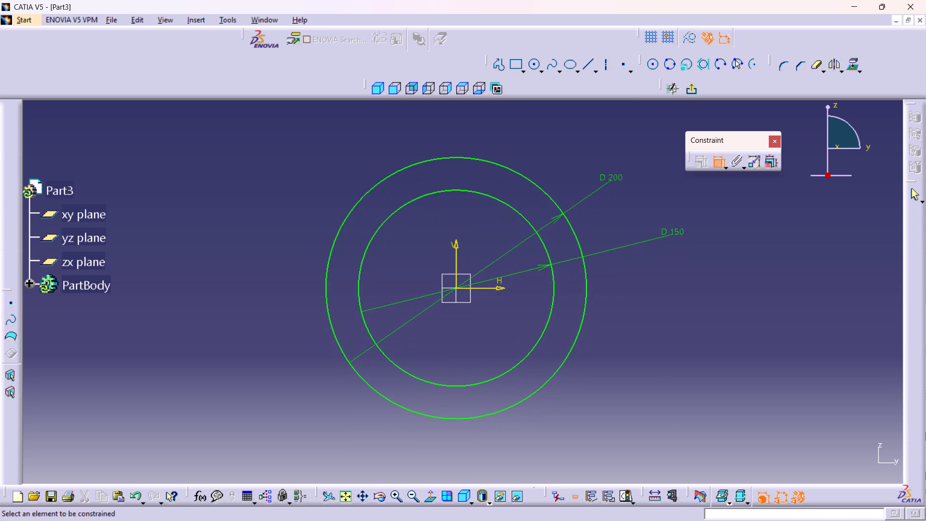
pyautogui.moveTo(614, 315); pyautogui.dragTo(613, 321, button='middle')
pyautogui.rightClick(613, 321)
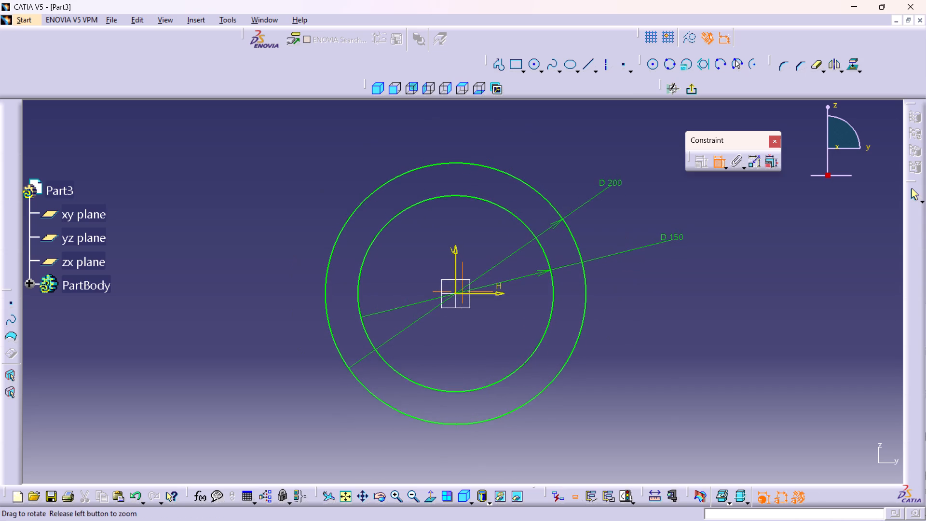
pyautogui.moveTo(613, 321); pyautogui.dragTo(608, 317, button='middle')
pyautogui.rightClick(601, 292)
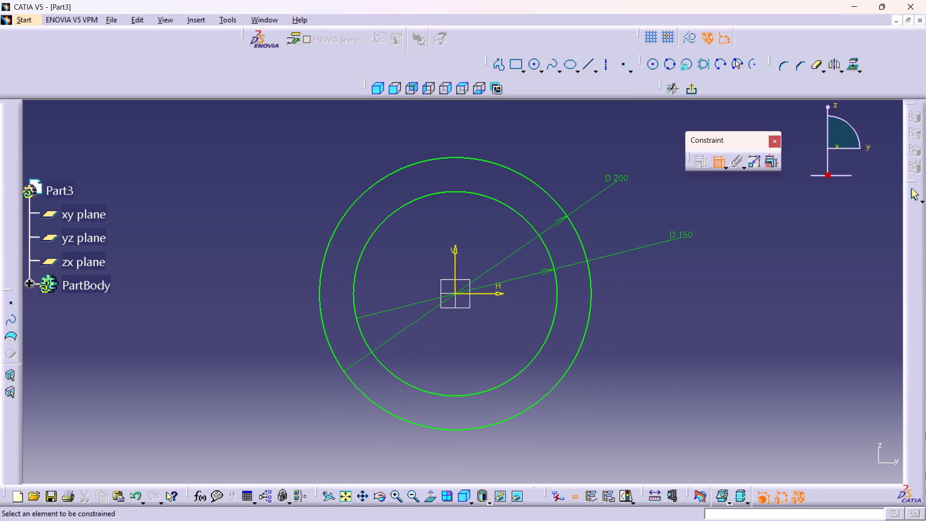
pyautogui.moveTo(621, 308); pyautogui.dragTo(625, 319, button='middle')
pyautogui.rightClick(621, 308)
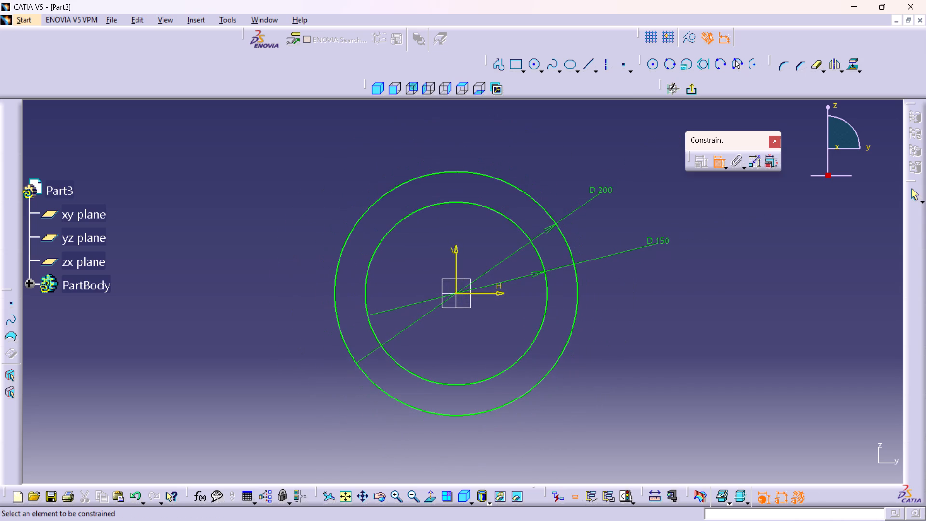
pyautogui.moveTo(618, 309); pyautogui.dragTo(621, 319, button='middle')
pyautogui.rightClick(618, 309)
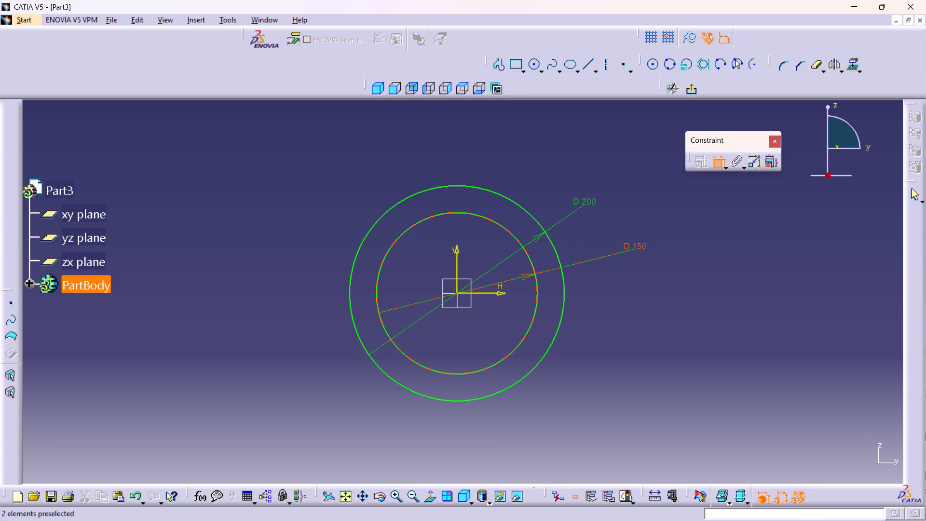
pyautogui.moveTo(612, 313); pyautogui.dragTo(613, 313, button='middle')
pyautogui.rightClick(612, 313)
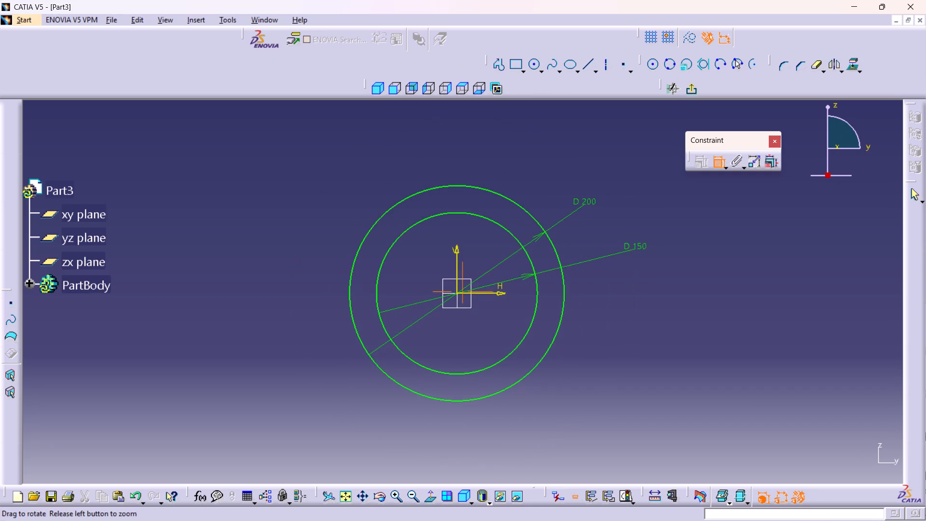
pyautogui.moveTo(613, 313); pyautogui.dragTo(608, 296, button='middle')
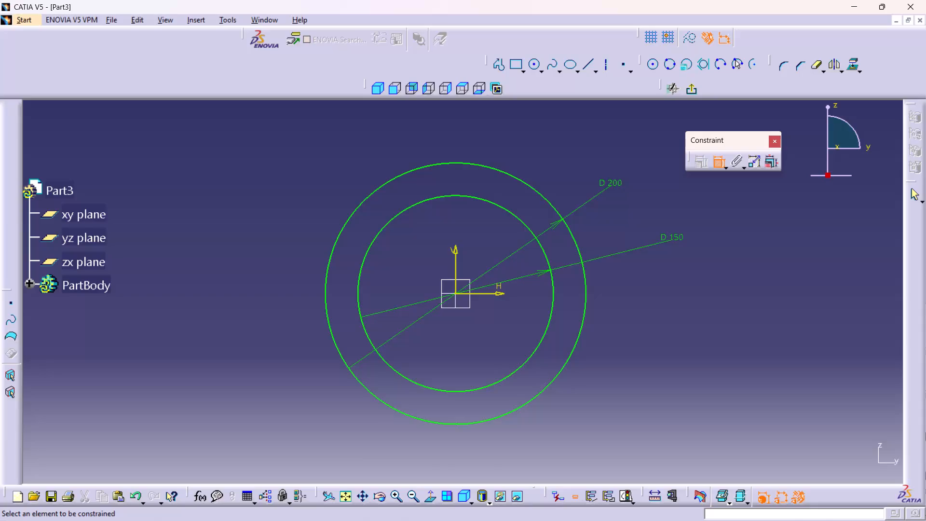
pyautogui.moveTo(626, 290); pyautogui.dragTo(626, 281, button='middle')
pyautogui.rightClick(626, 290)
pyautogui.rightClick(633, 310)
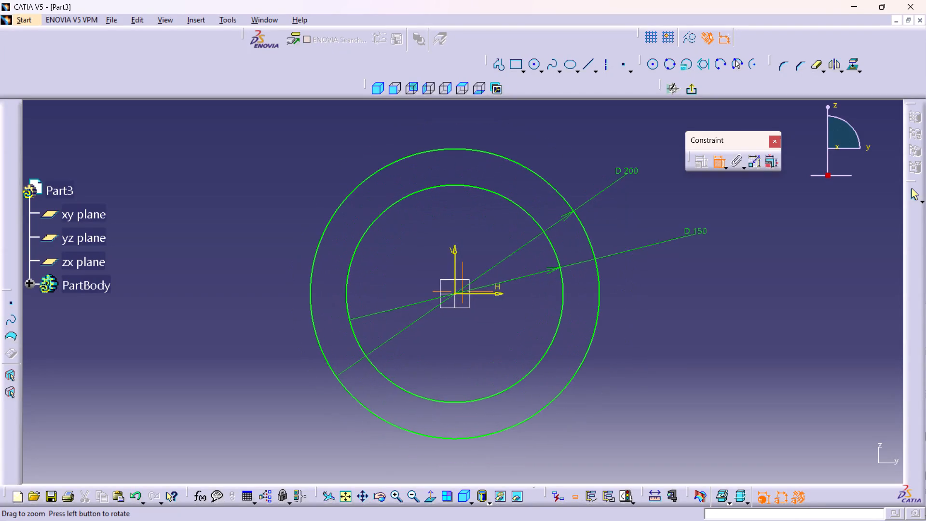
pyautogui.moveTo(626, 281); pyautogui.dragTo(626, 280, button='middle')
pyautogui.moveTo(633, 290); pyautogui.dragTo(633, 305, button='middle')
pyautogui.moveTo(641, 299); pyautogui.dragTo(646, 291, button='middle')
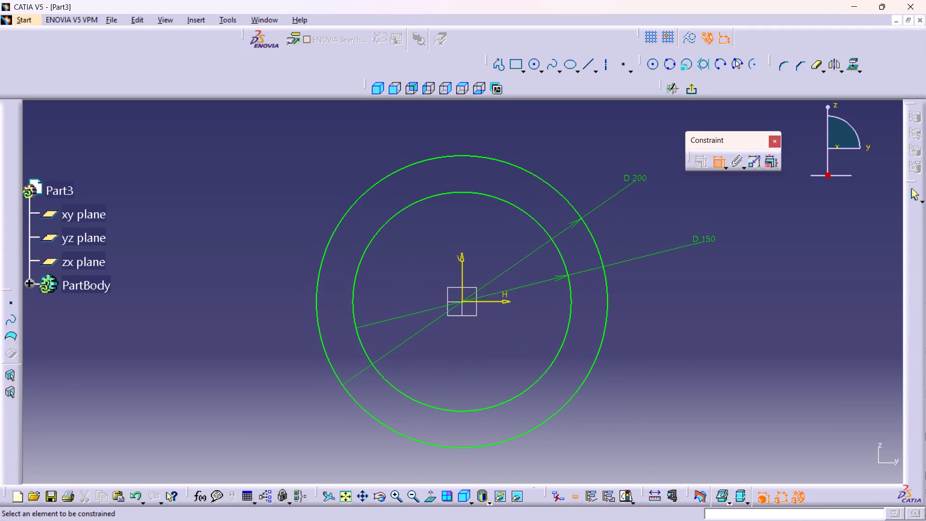
# Move the outer circle's diameter dimension slightly farther out along its dimension line.
pyautogui.moveTo(574, 223); pyautogui.dragTo(581, 219)
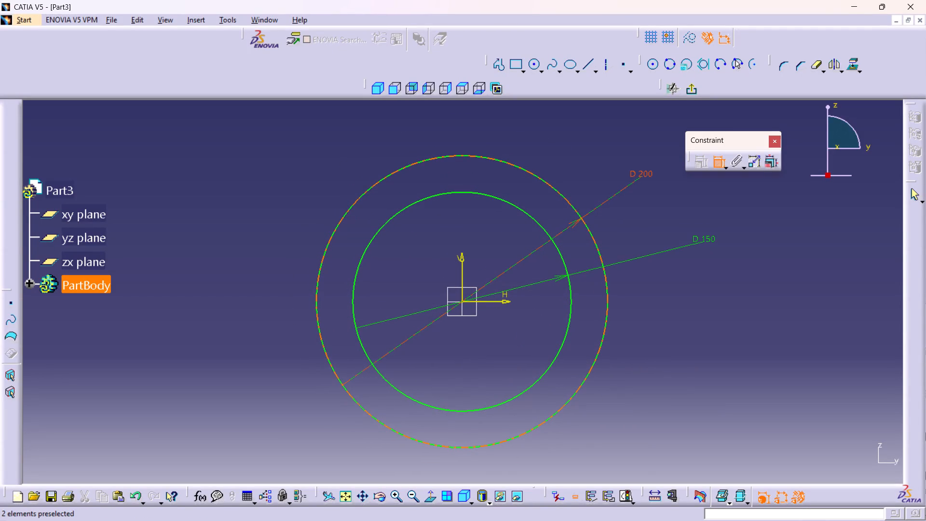
# Swing the outer circle's diameter dimension to a steeper angle, away from the inner circle's dimension, and end the Constraint command.
pyautogui.moveTo(577, 223); pyautogui.dragTo(576, 178)
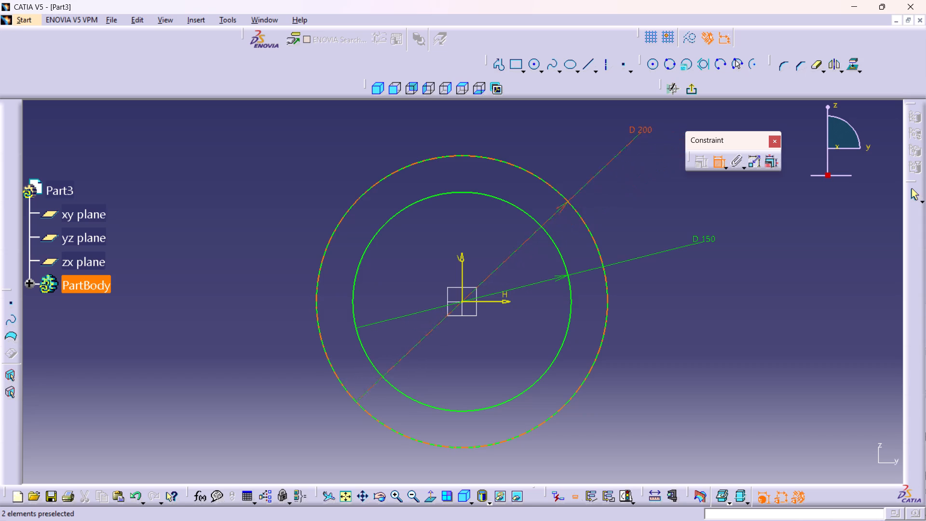
pyautogui.moveTo(576, 178); pyautogui.dragTo(562, 176)
pyautogui.moveTo(610, 220); pyautogui.dragTo(615, 236, button='middle')
pyautogui.rightClick(610, 220)
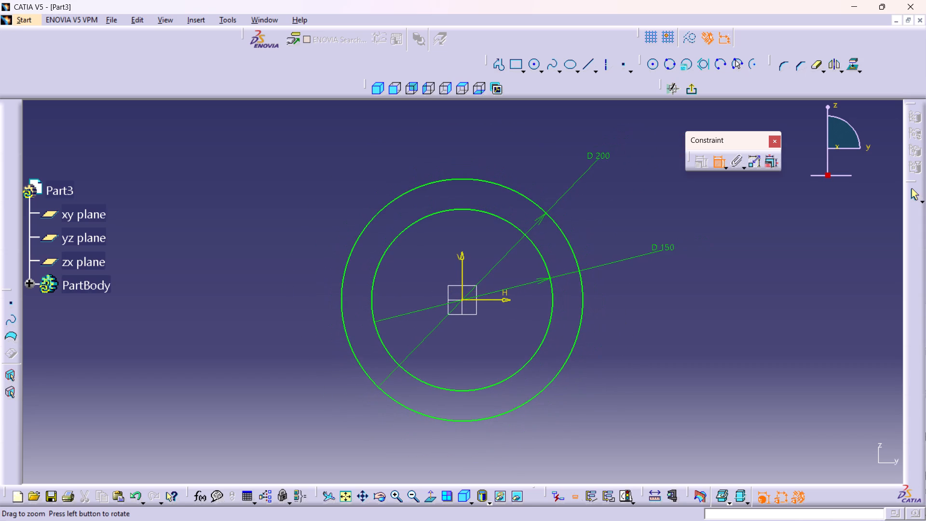
pyautogui.middleClick(595, 218)
pyautogui.moveTo(474, 300); pyautogui.dragTo(543, 259, button='middle')
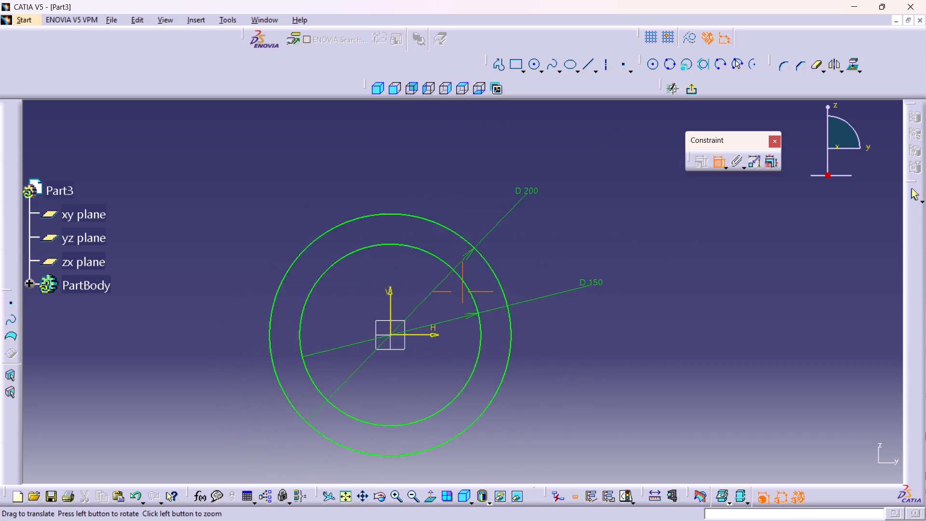
pyautogui.moveTo(543, 259); pyautogui.dragTo(579, 229, button='middle')
pyautogui.moveTo(557, 243); pyautogui.dragTo(590, 233, button='middle')
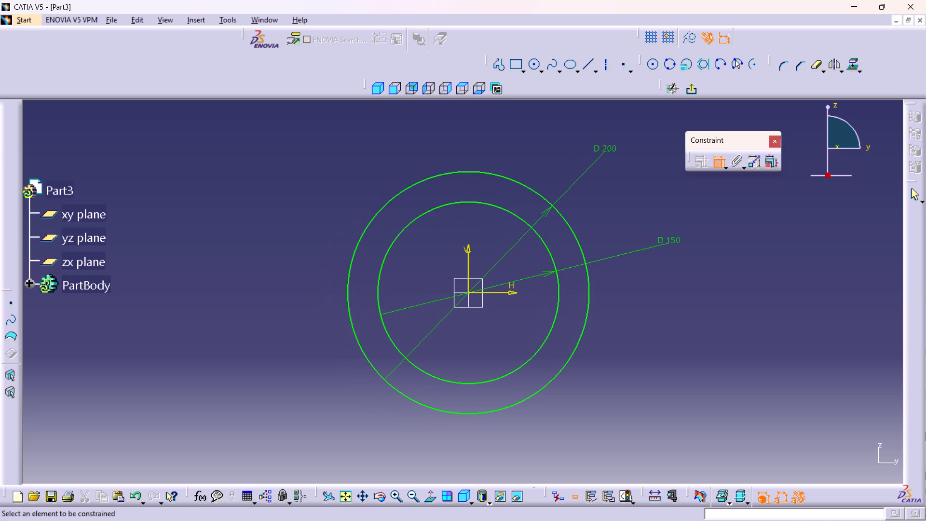
pyautogui.moveTo(610, 227); pyautogui.dragTo(620, 244, button='middle')
pyautogui.rightClick(610, 227)
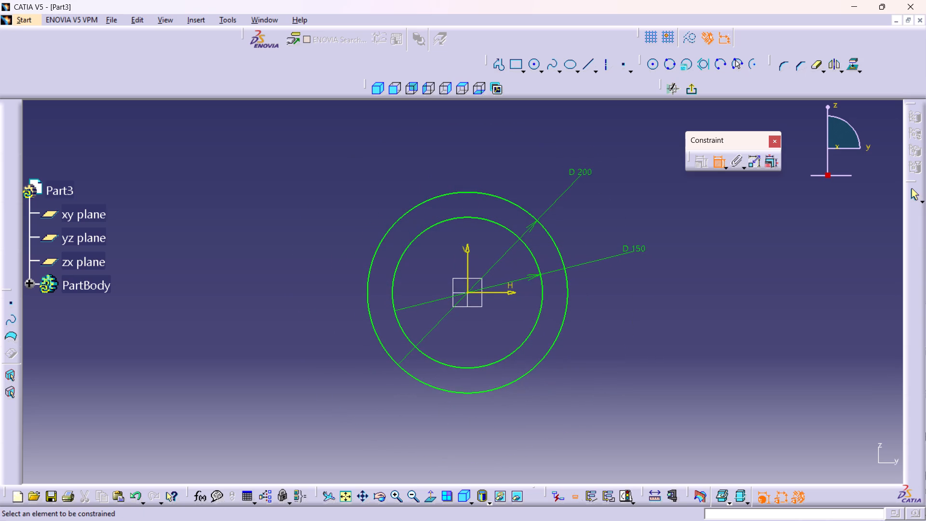
pyautogui.click(716, 163)
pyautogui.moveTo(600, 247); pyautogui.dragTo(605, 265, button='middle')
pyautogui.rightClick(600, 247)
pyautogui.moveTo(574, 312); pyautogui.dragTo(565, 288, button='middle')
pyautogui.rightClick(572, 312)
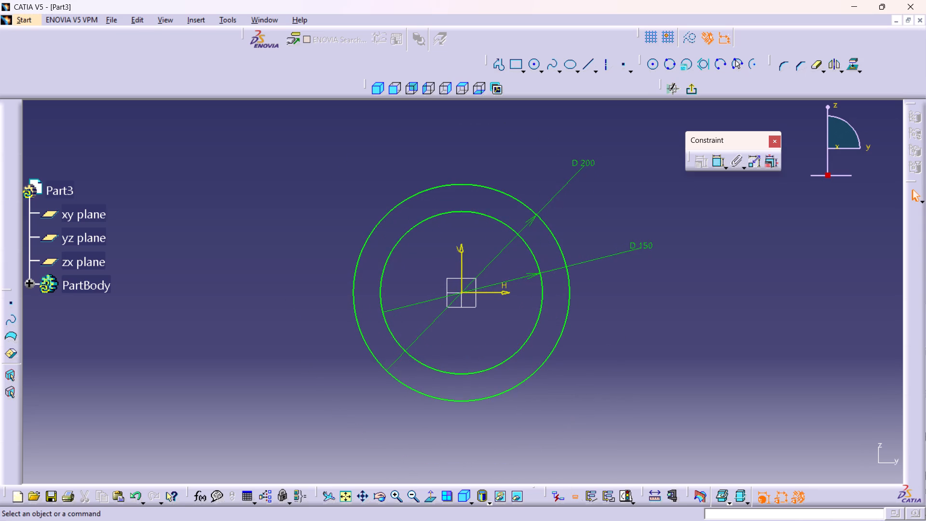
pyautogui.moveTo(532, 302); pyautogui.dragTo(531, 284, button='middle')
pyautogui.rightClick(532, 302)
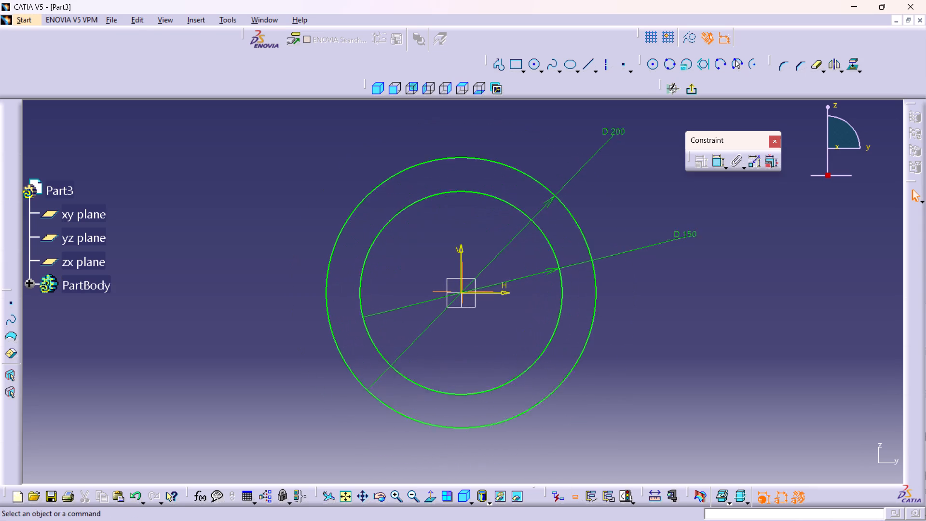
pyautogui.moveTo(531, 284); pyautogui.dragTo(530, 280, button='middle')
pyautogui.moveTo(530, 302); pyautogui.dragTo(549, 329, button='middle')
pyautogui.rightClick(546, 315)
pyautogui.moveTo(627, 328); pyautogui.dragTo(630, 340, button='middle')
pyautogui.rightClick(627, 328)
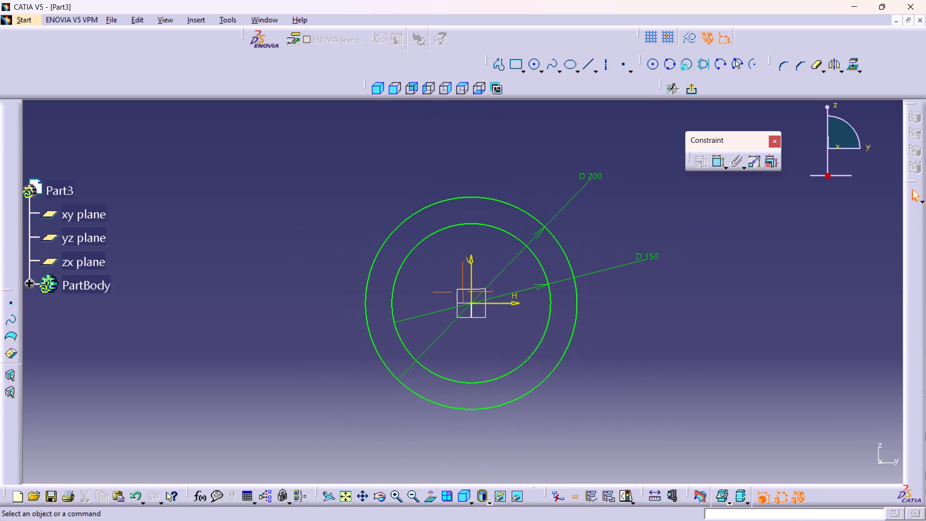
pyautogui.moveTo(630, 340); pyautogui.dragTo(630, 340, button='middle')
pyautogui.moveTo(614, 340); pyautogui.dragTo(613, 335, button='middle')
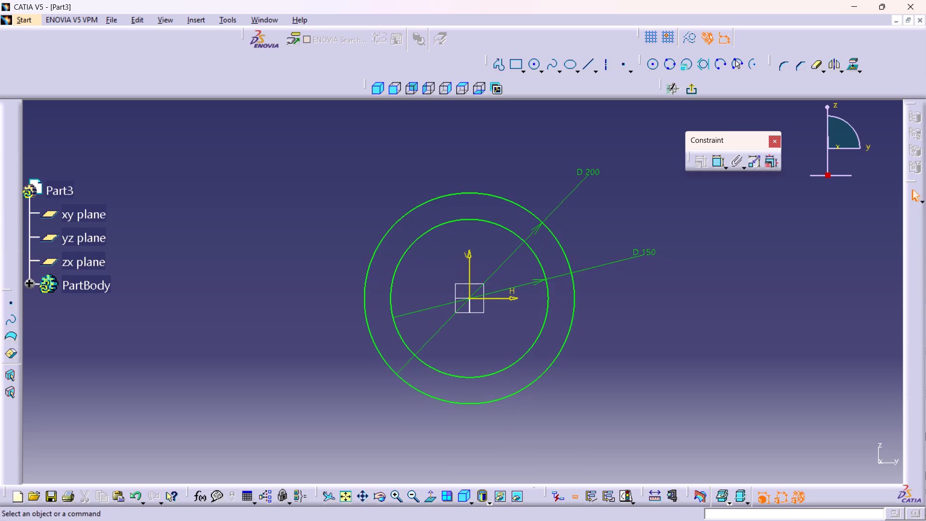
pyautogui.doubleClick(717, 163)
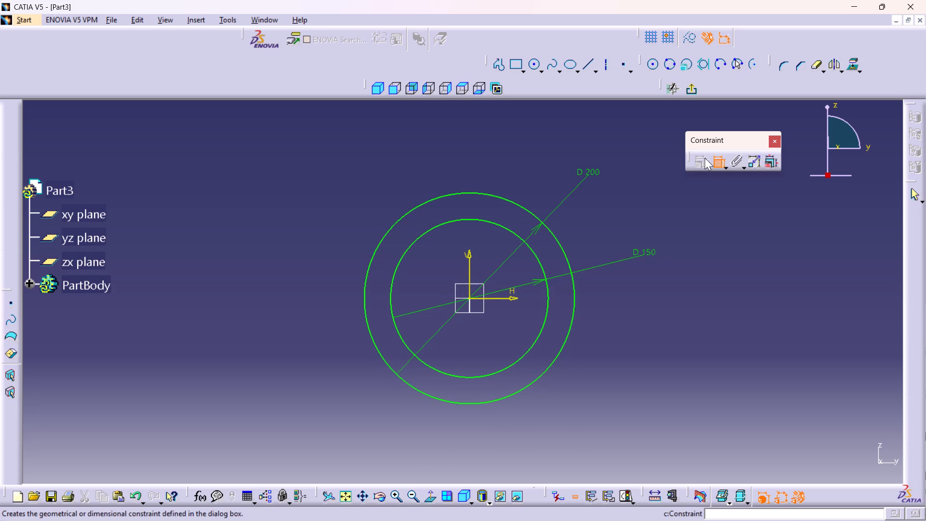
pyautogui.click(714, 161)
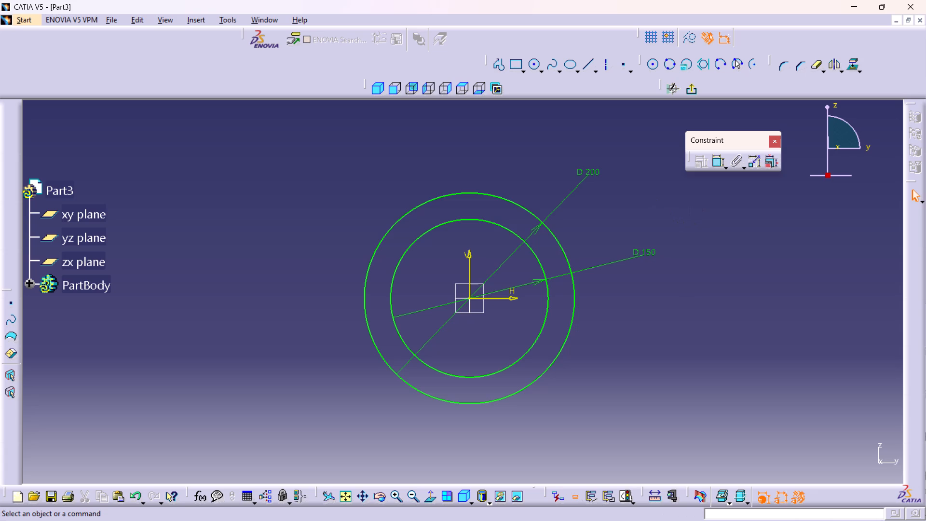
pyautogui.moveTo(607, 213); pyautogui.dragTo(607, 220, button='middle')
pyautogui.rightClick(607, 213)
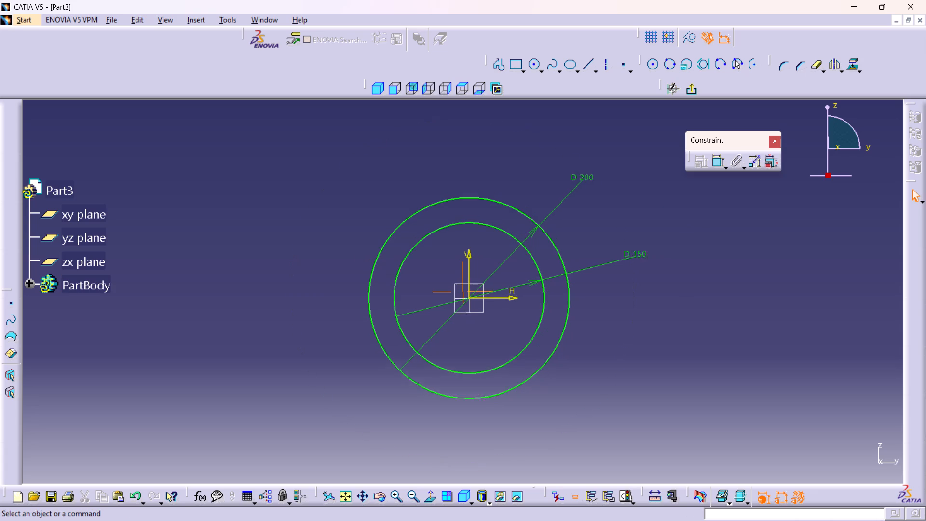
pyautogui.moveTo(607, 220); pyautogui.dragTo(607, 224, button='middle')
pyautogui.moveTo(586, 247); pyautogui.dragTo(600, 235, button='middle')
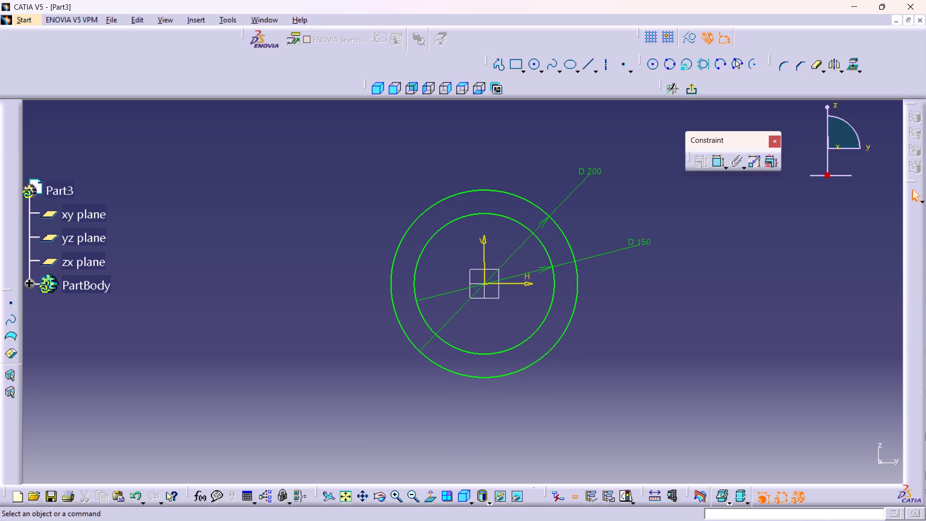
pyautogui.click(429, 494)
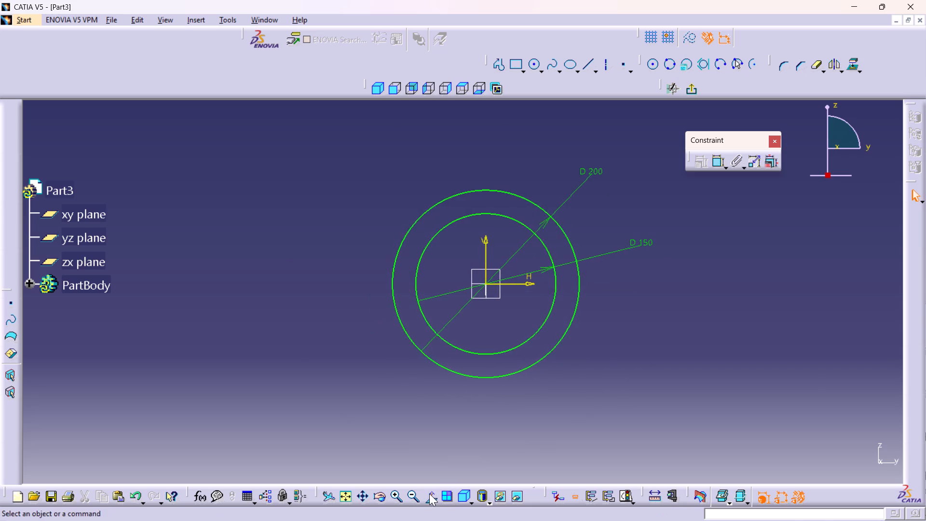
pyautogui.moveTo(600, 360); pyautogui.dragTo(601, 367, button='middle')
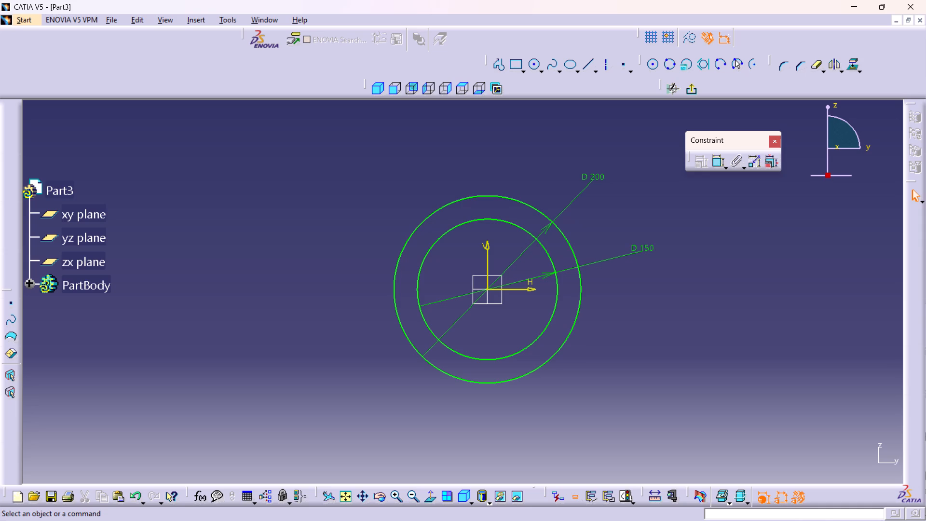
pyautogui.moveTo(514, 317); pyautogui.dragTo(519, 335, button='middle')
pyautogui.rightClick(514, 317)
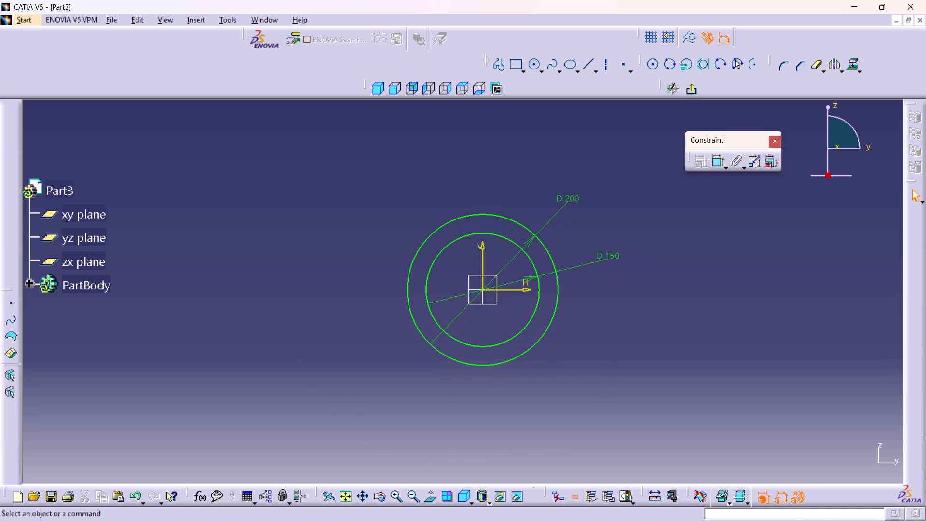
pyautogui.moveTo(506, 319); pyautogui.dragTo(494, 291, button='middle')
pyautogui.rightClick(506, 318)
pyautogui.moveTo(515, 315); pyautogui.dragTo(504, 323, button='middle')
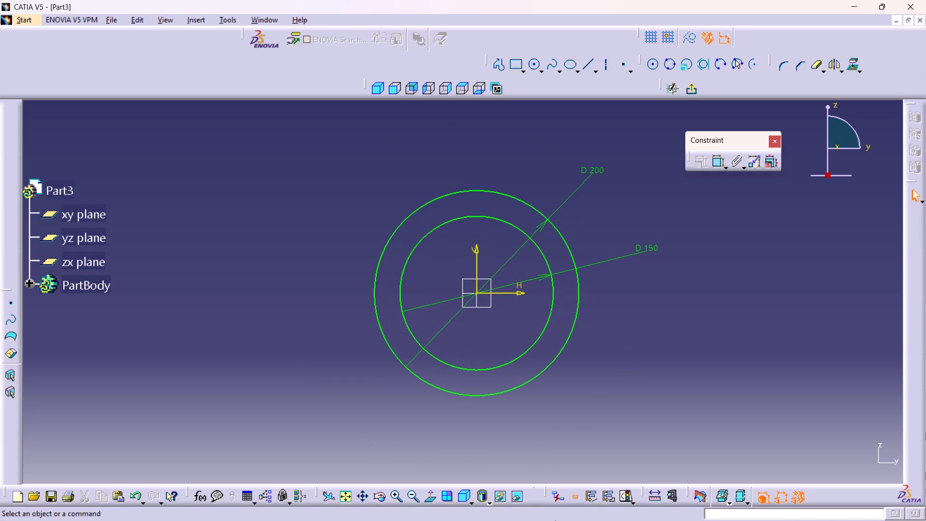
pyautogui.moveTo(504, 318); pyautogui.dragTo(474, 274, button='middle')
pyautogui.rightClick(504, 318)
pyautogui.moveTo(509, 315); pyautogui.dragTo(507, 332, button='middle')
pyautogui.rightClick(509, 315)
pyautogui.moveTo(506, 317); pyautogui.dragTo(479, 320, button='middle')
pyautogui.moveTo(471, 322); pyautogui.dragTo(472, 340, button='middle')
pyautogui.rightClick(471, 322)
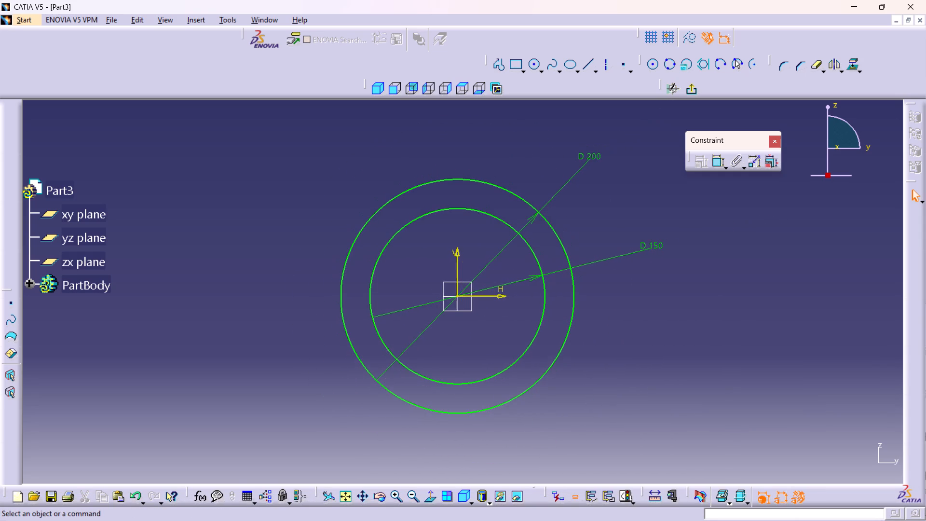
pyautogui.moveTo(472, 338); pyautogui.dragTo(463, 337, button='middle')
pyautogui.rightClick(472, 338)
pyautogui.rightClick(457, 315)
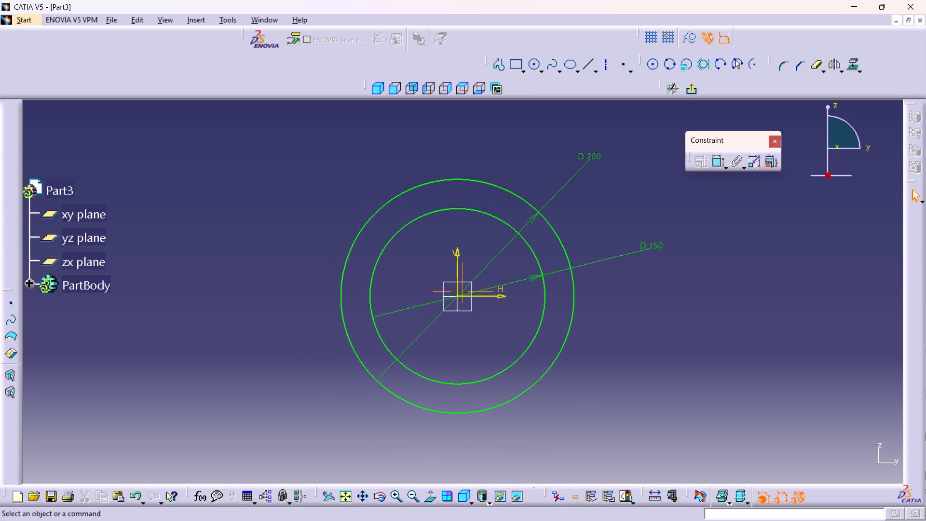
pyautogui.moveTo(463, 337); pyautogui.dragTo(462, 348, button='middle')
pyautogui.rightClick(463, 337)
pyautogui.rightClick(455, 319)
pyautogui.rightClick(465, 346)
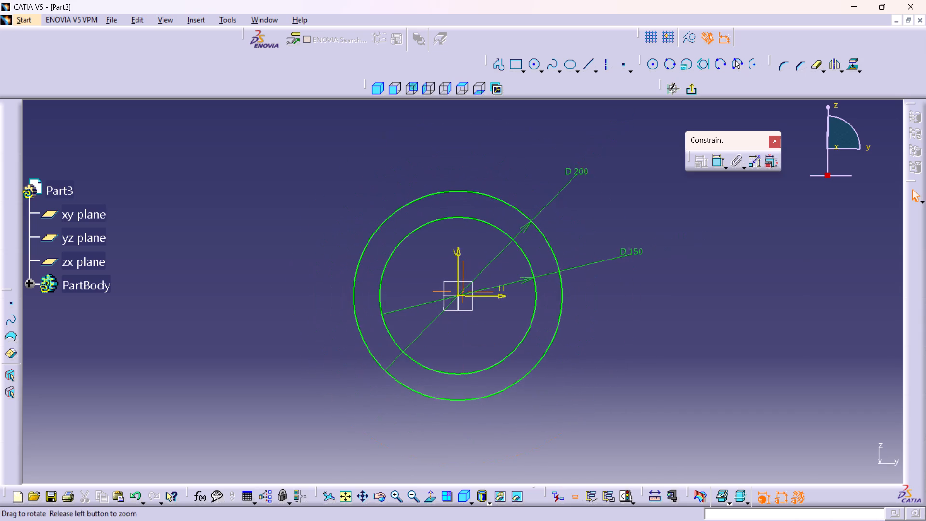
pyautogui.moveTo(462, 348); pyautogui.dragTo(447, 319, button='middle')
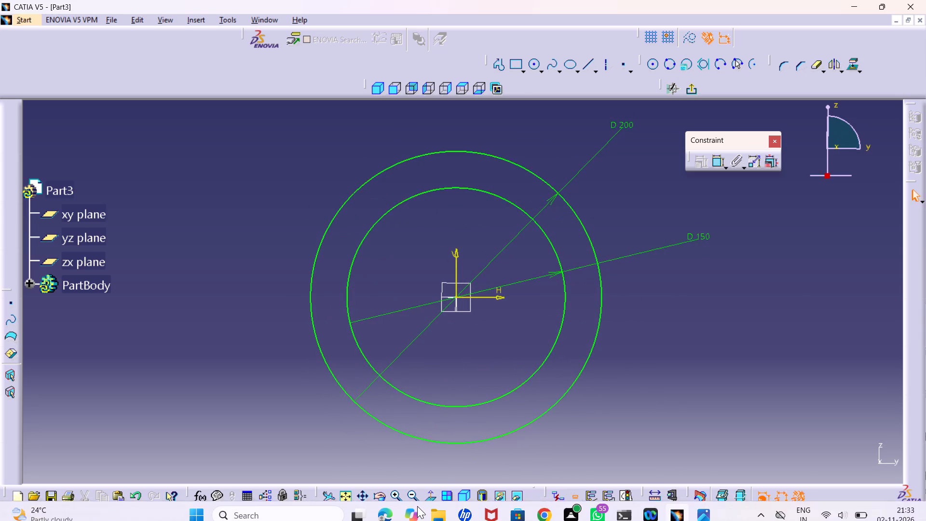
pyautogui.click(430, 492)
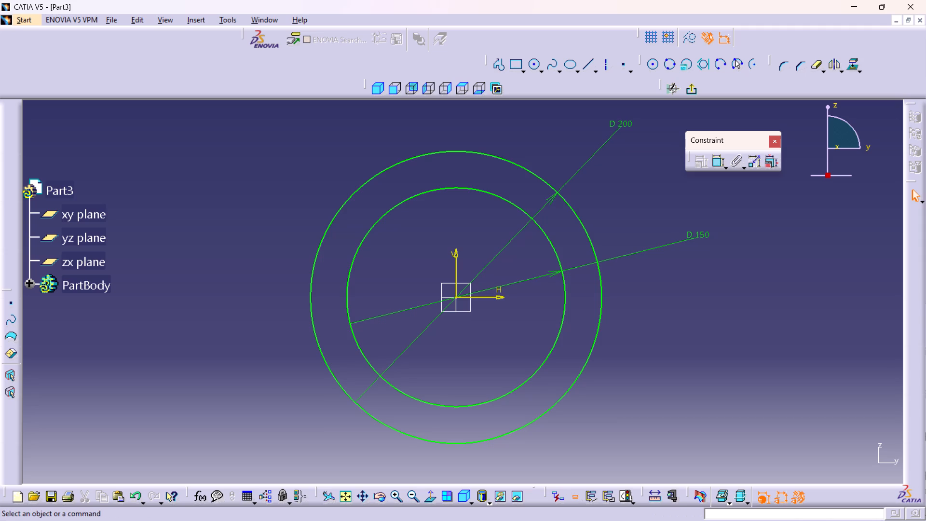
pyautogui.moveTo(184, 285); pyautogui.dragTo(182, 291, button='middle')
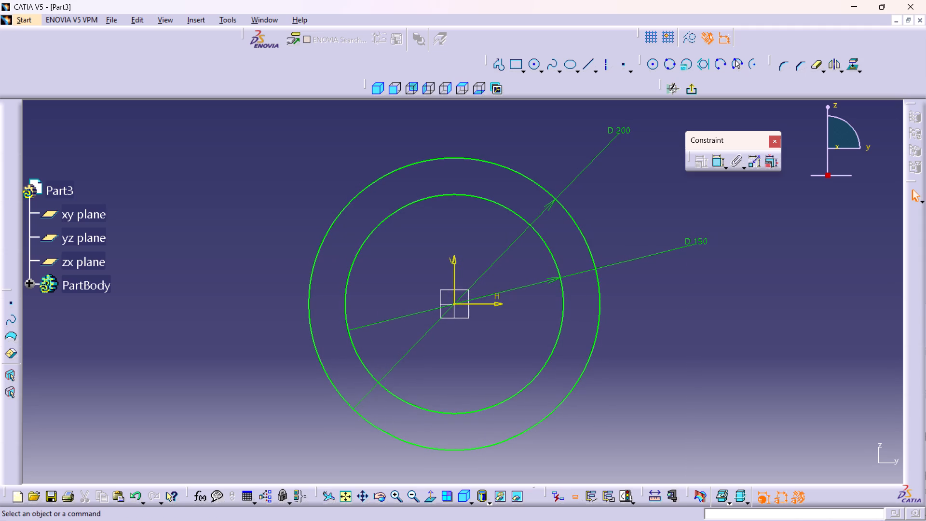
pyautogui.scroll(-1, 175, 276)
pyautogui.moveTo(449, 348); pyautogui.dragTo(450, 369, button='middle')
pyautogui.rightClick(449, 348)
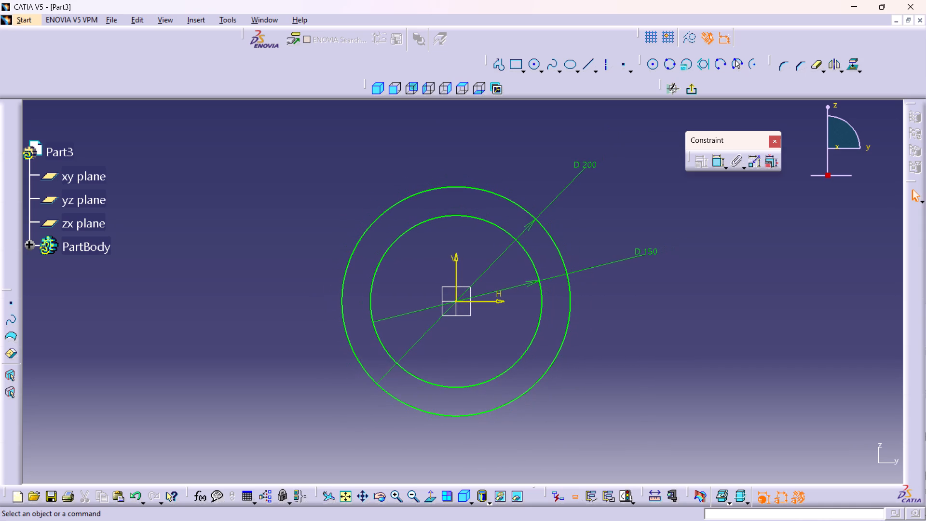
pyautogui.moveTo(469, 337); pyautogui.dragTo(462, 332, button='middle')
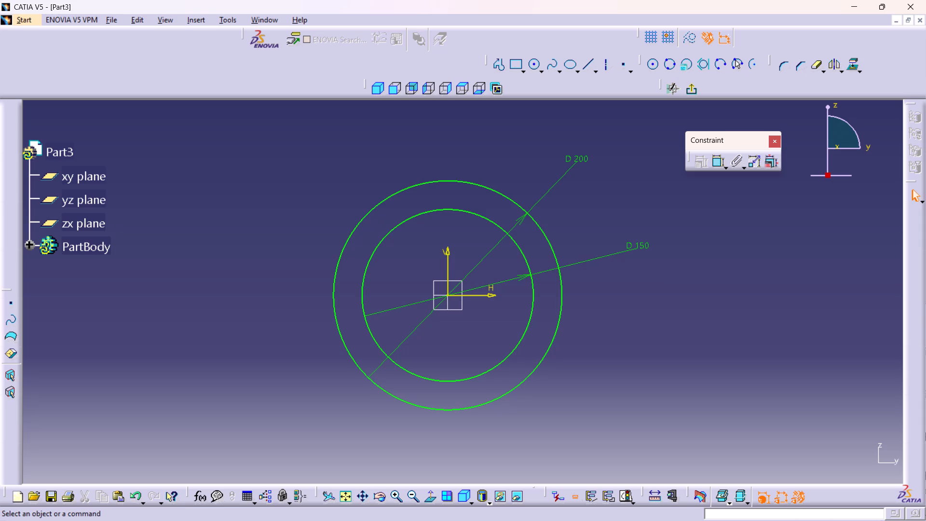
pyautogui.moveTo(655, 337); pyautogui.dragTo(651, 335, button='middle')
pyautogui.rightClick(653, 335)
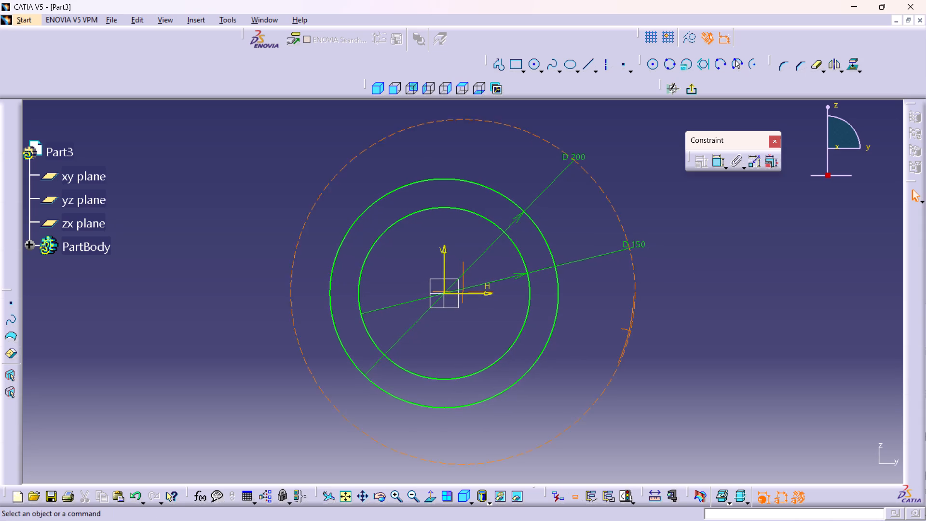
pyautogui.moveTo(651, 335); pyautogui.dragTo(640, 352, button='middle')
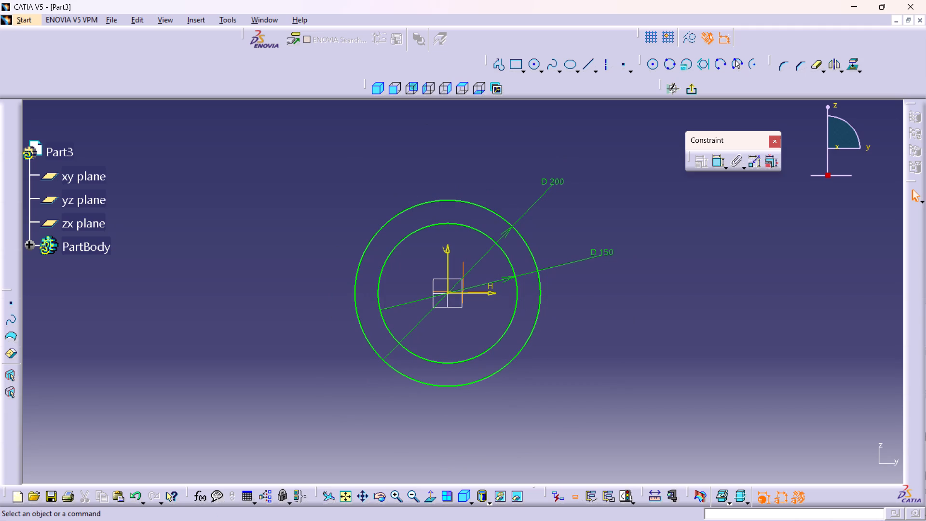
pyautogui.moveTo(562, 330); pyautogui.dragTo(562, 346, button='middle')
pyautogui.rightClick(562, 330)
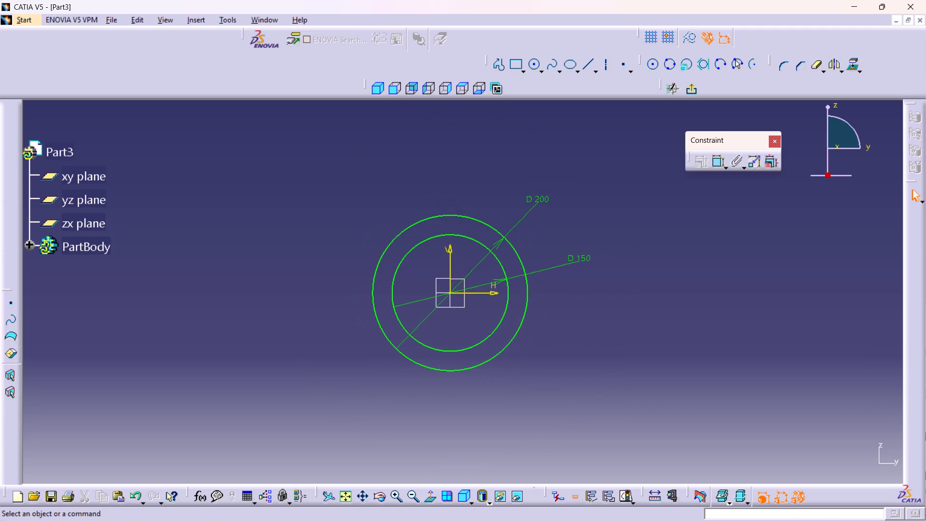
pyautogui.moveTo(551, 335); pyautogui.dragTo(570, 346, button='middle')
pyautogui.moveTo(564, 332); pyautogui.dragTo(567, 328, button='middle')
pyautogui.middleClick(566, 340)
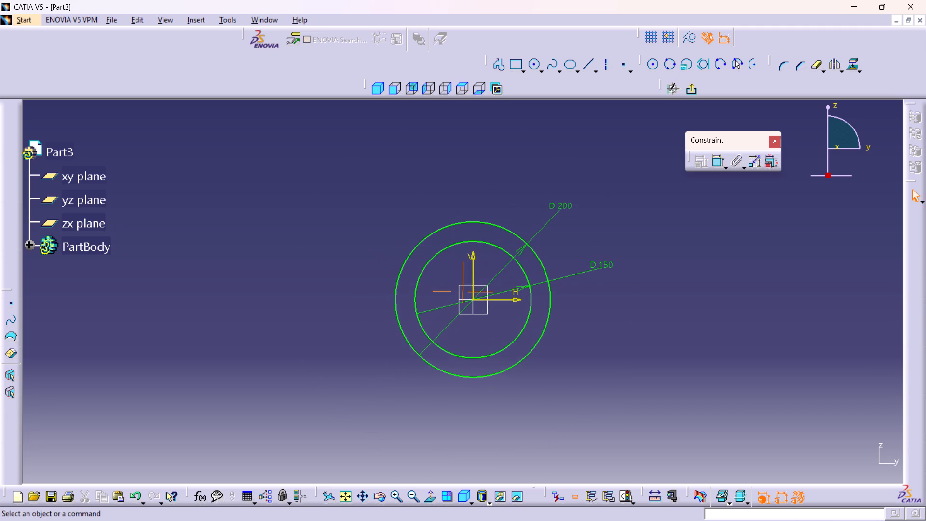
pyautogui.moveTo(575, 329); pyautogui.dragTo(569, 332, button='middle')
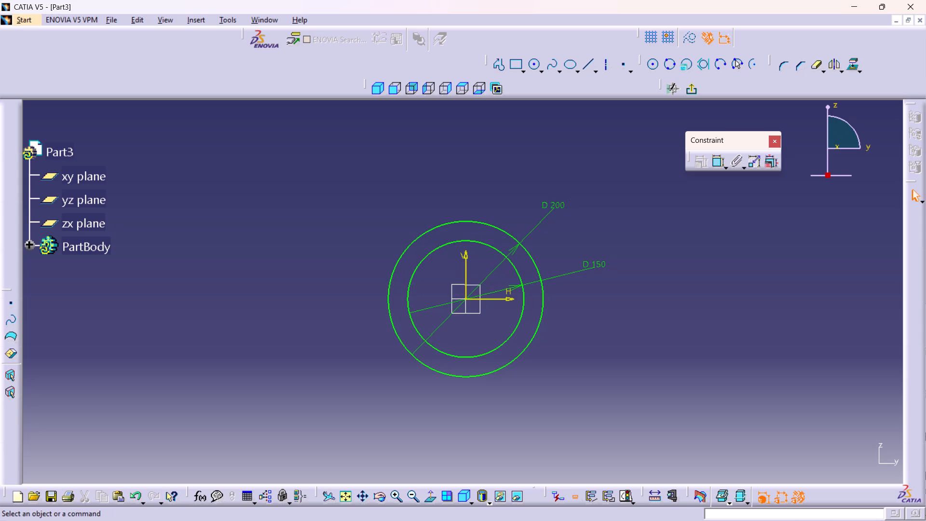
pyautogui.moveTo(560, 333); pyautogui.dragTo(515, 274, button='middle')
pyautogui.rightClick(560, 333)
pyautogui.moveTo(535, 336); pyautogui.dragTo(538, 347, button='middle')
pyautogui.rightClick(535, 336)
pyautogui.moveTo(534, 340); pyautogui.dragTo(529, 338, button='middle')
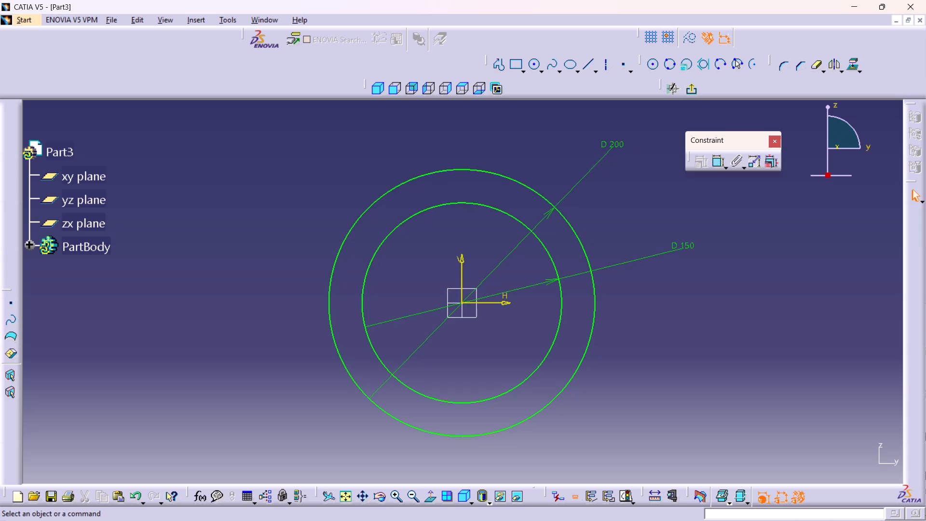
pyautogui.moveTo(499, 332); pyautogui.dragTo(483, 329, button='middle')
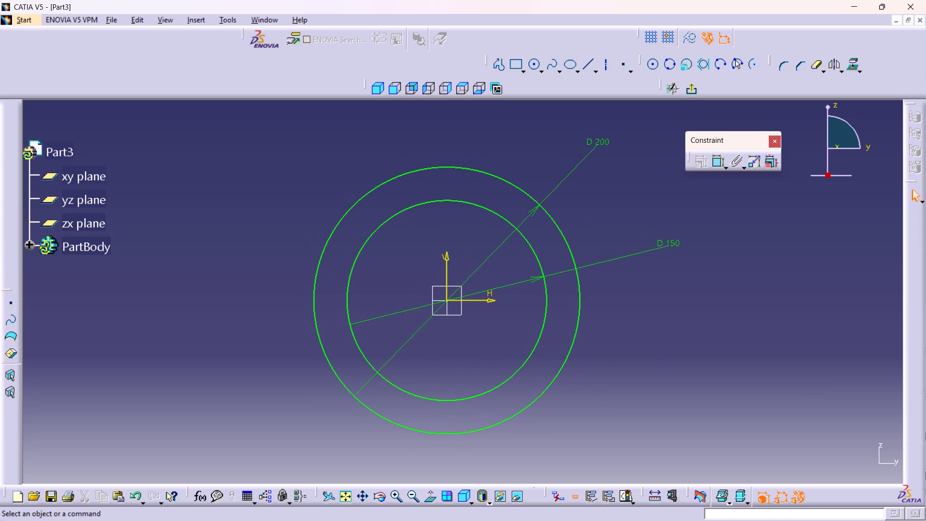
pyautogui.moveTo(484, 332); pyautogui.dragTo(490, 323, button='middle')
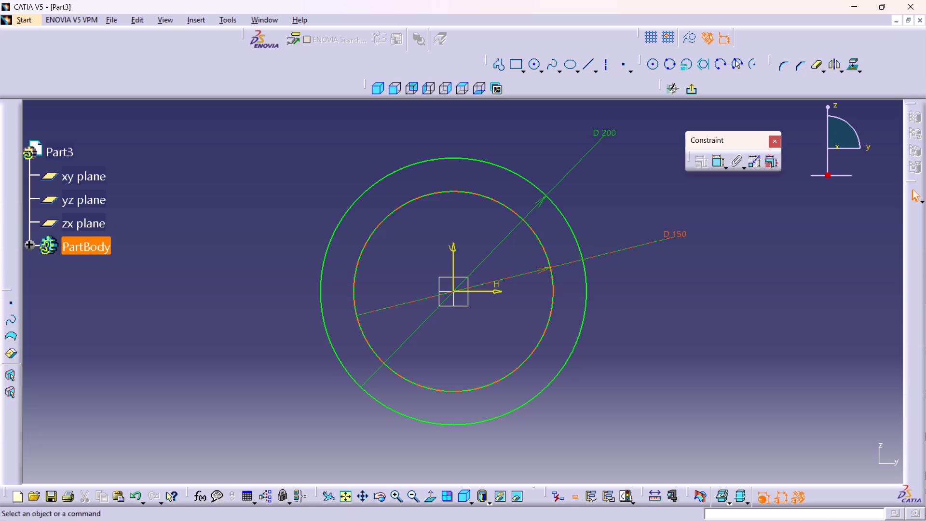
# Move both diameter dimensions to shallower angles, placing the inner circle's dimension text farther outside the outer circle.
pyautogui.moveTo(540, 269); pyautogui.dragTo(596, 297)
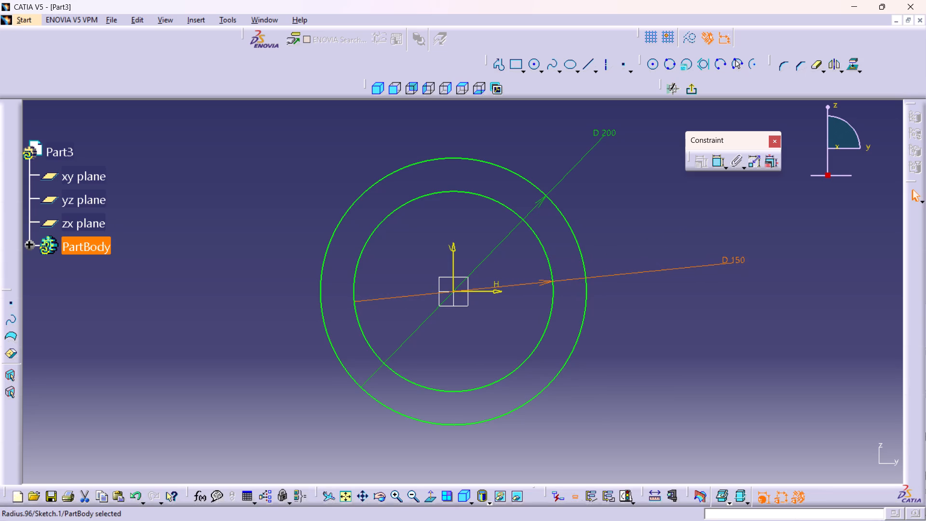
pyautogui.moveTo(540, 202); pyautogui.dragTo(596, 217)
pyautogui.moveTo(664, 217); pyautogui.dragTo(671, 246, button='middle')
pyautogui.rightClick(664, 217)
pyautogui.moveTo(609, 318); pyautogui.dragTo(609, 314, button='middle')
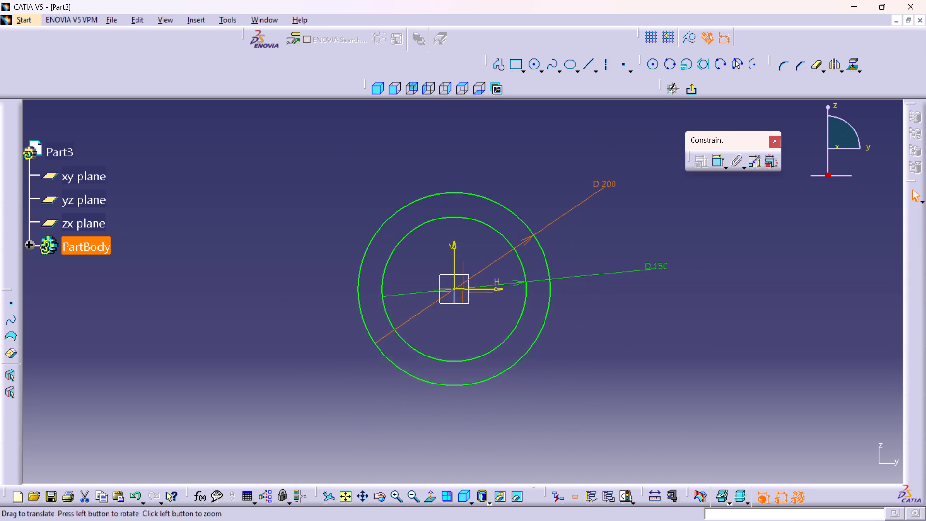
# Sketch an open five-line profile around the circles' upper half, about 346 mm wide and 108 mm high, with both lower ends turned inward.
pyautogui.moveTo(609, 314); pyautogui.dragTo(615, 303, button='middle')
pyautogui.click(608, 308)
pyautogui.moveTo(614, 288); pyautogui.dragTo(620, 281, button='middle')
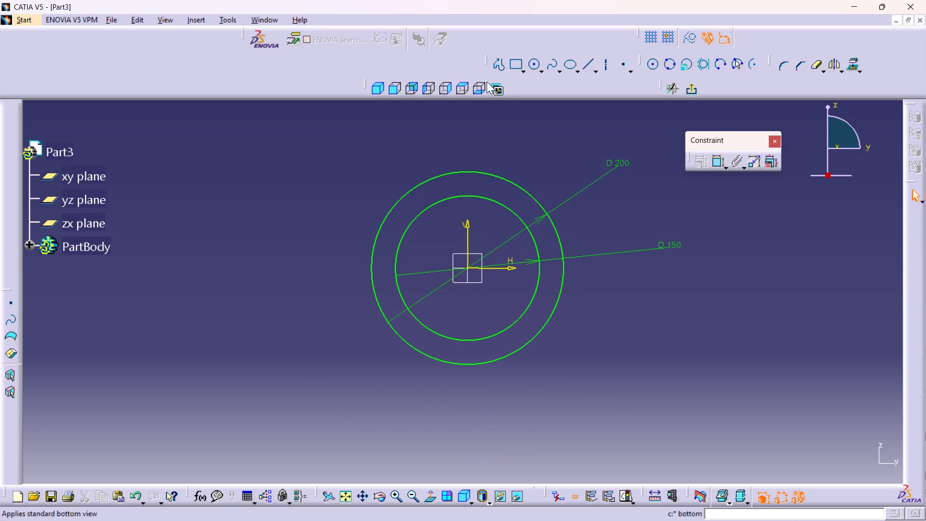
pyautogui.doubleClick(496, 61)
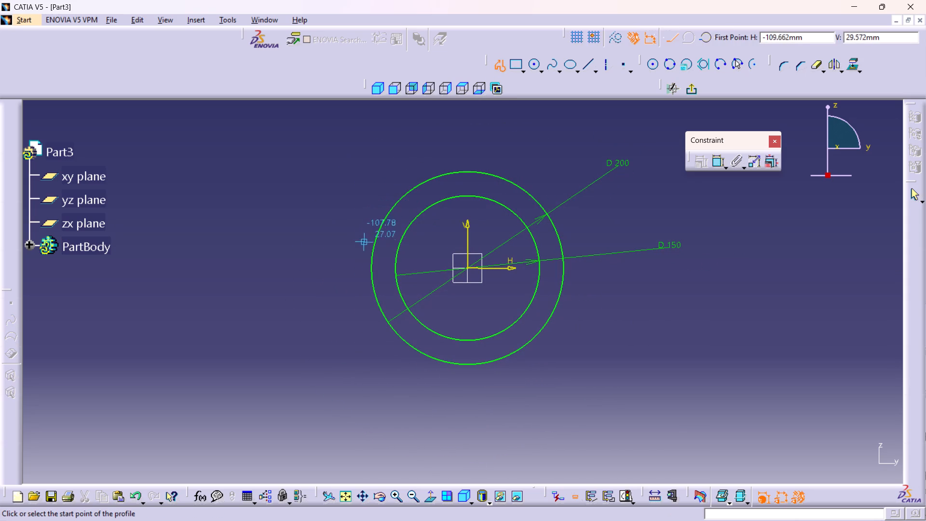
pyautogui.click(364, 246)
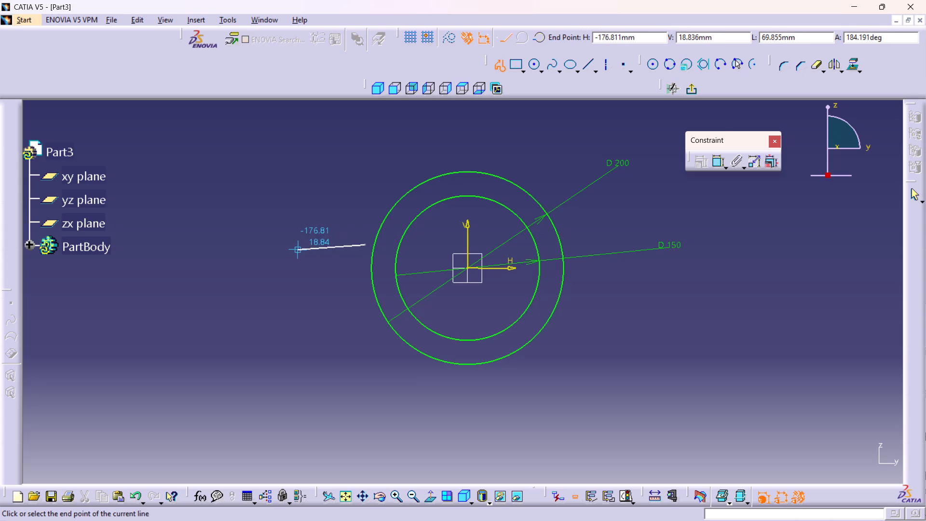
pyautogui.click(294, 243)
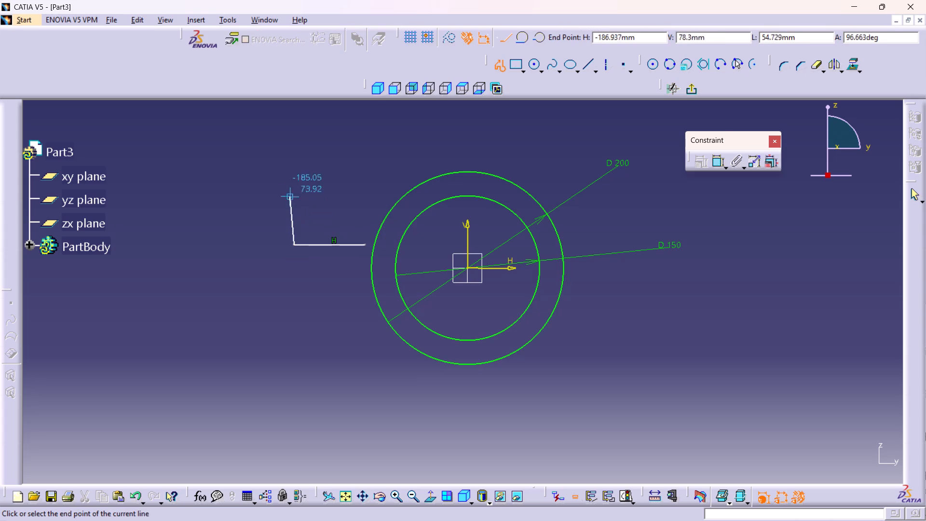
pyautogui.click(294, 142)
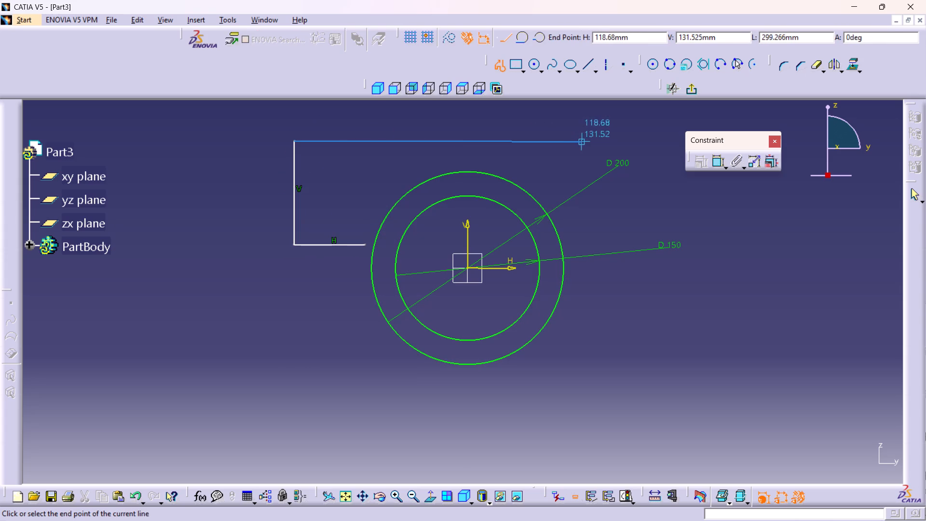
pyautogui.click(626, 141)
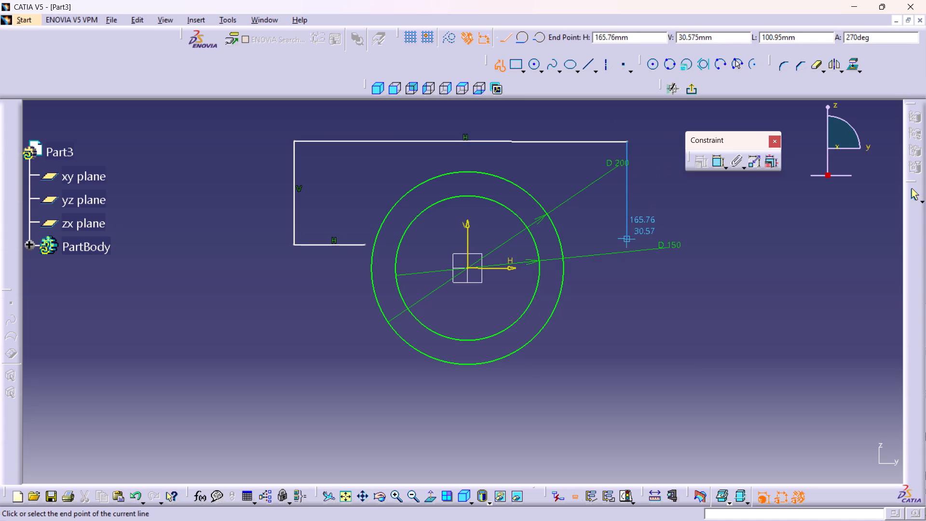
pyautogui.click(626, 246)
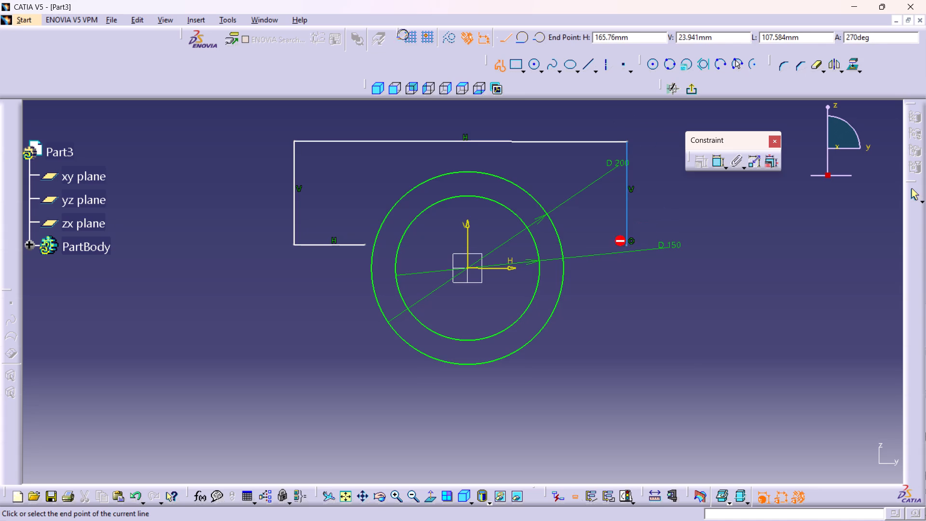
pyautogui.click(571, 243)
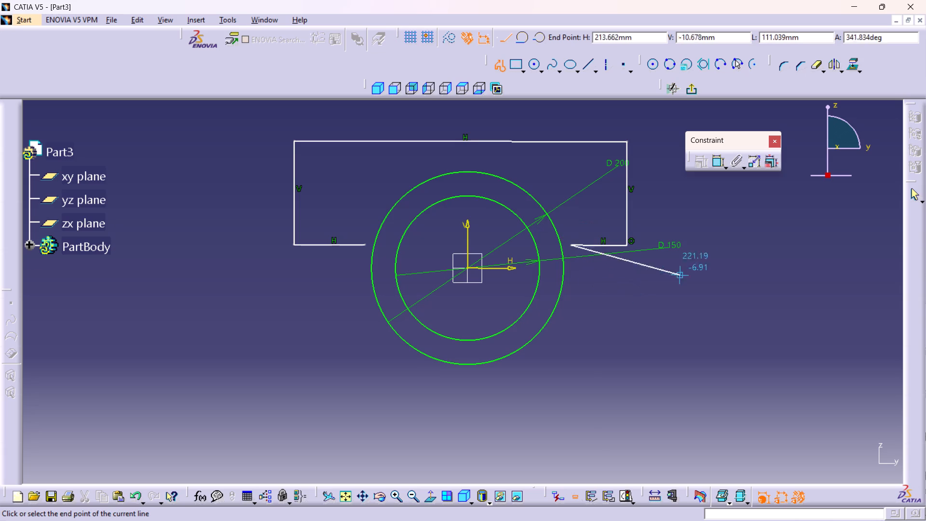
pyautogui.click(912, 195)
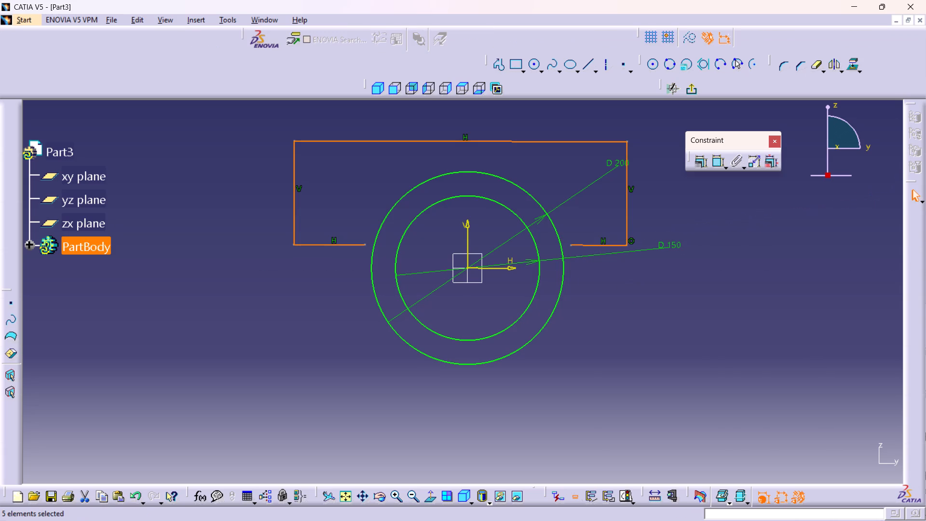
# Sketch a second open five-line profile around the circles' lower half, about 371 mm wide, with both upper ends turned inward short of the outer circle.
pyautogui.middleClick(692, 303)
pyautogui.moveTo(442, 315); pyautogui.dragTo(637, 302, button='middle')
pyautogui.click(624, 296)
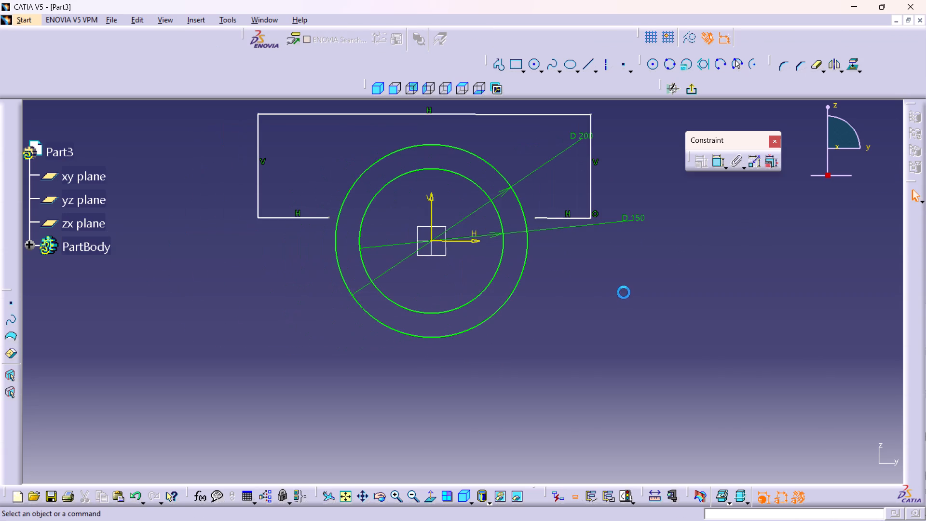
pyautogui.moveTo(624, 298); pyautogui.dragTo(622, 303, button='middle')
pyautogui.moveTo(613, 298); pyautogui.dragTo(627, 305, button='middle')
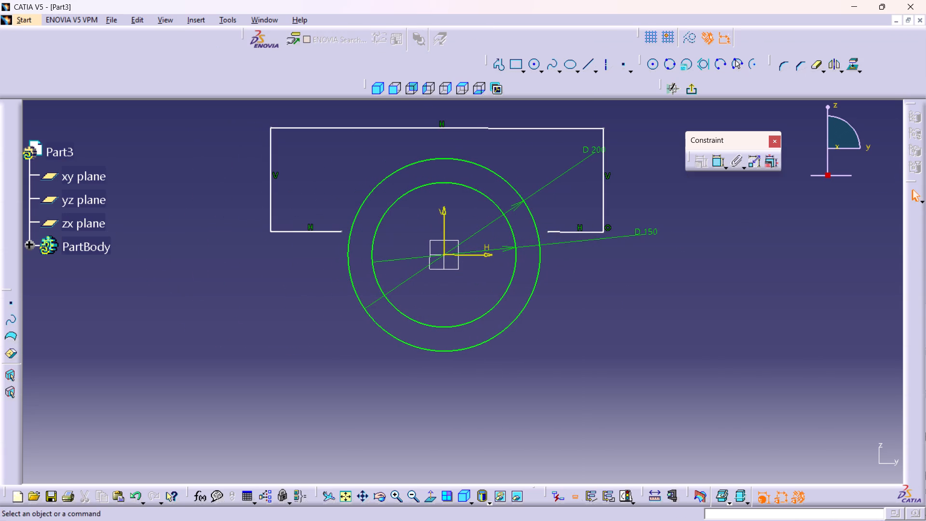
pyautogui.doubleClick(504, 64)
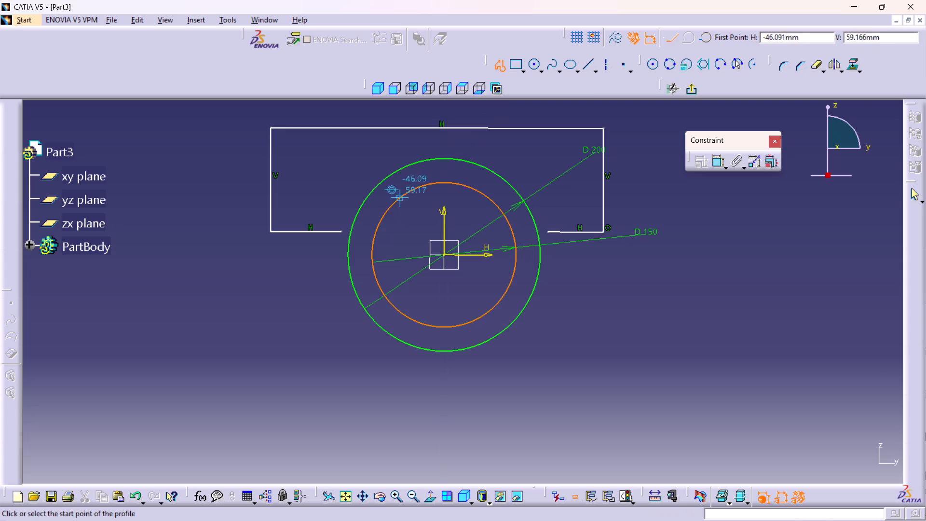
pyautogui.click(345, 275)
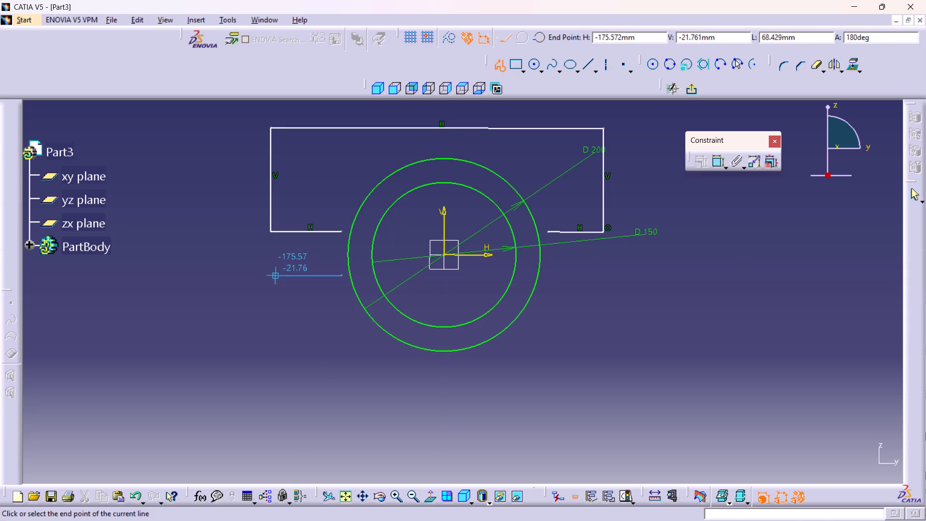
pyautogui.click(273, 272)
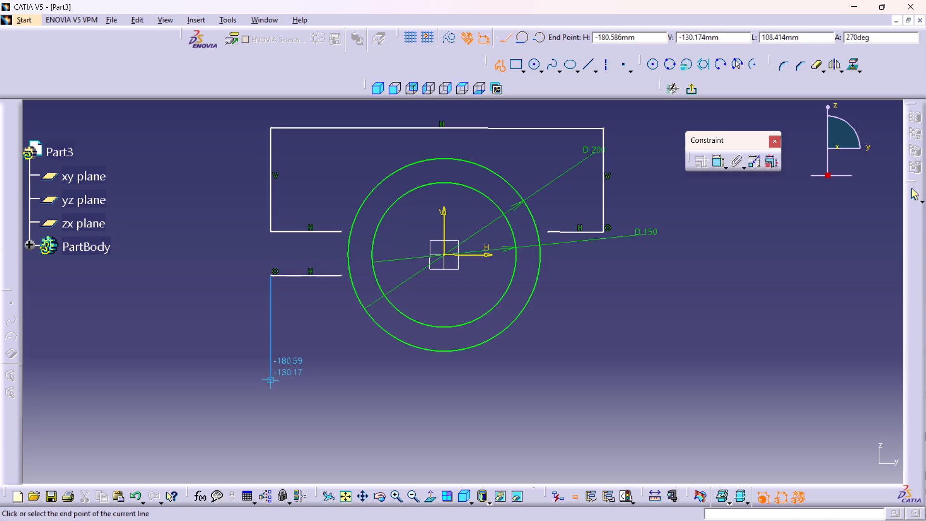
pyautogui.click(271, 381)
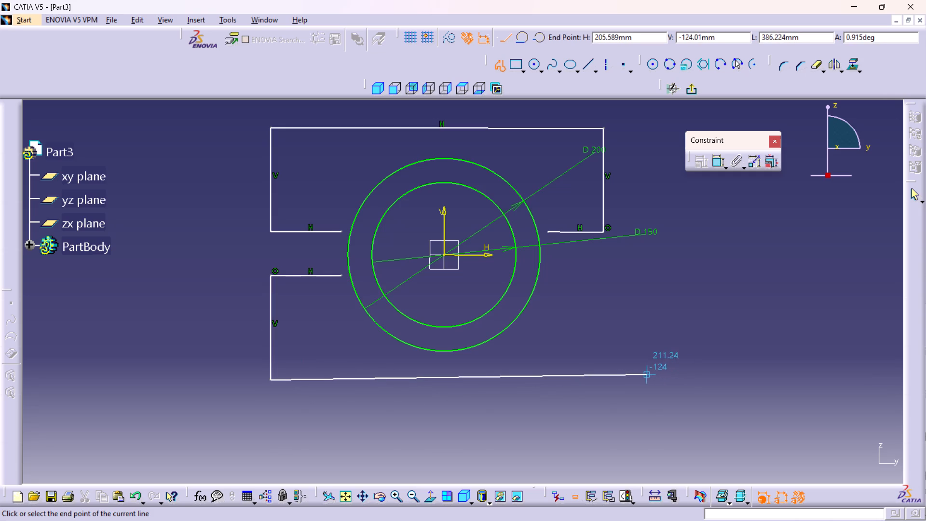
pyautogui.click(626, 380)
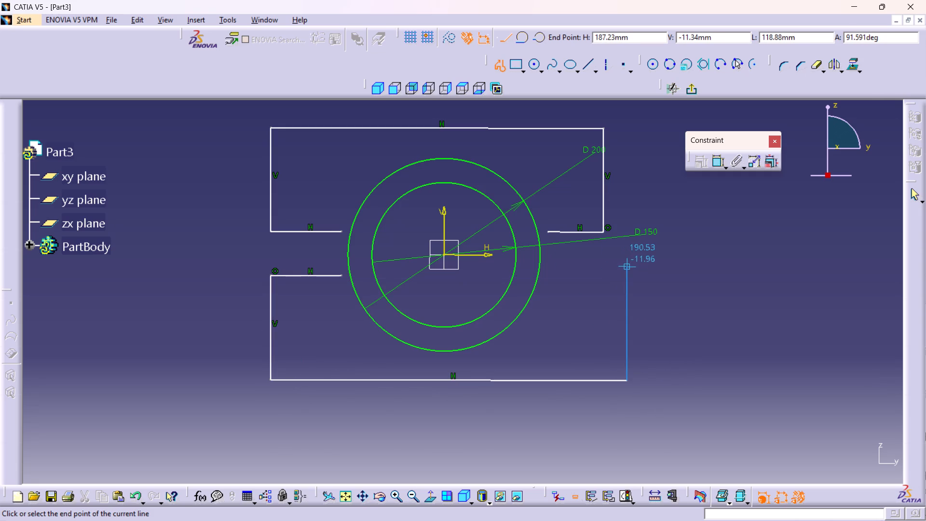
pyautogui.click(626, 266)
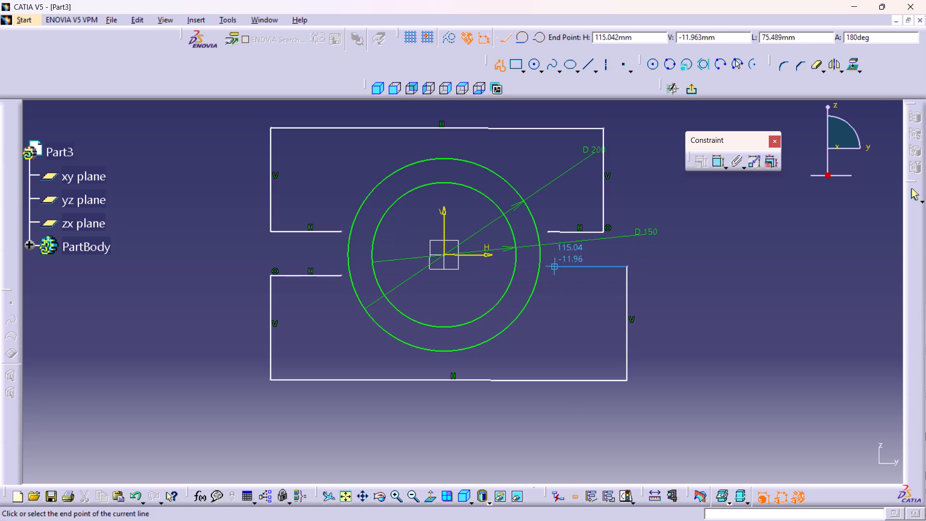
pyautogui.click(555, 265)
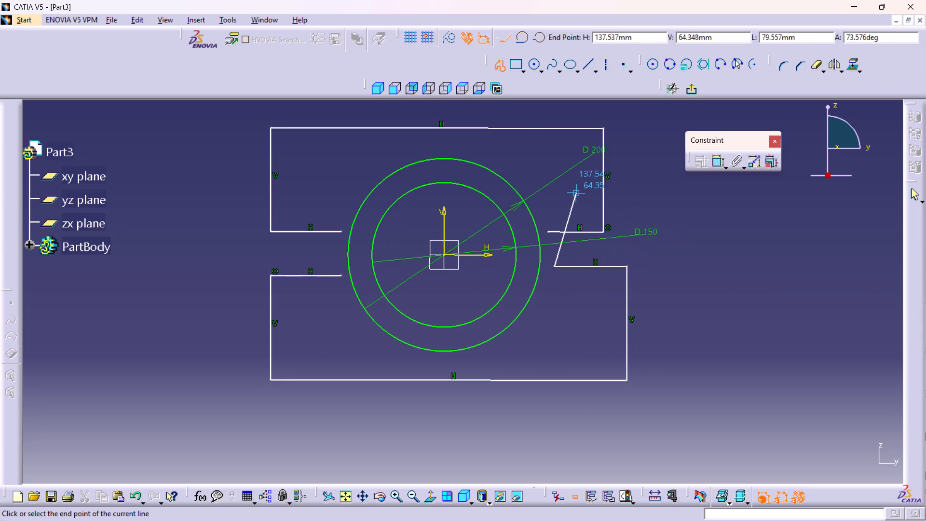
pyautogui.hotkey('ctrl', 'z')
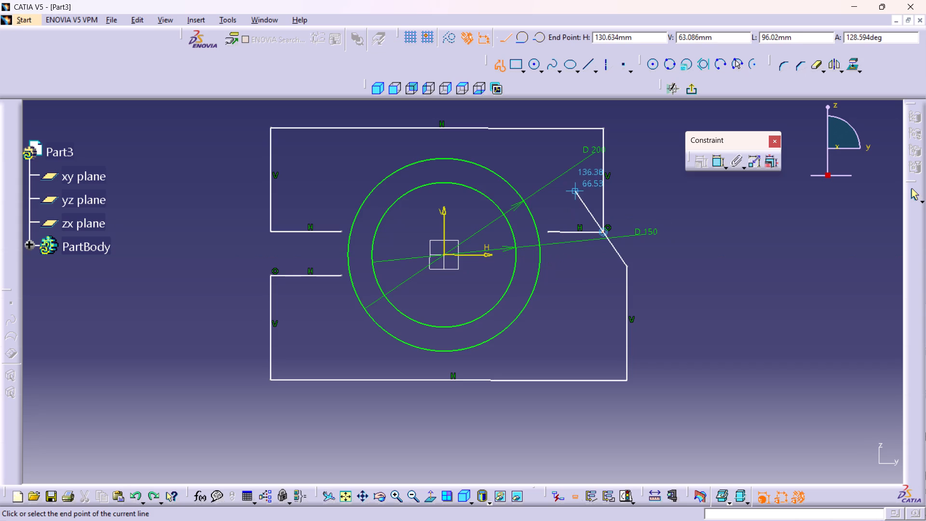
pyautogui.click(554, 266)
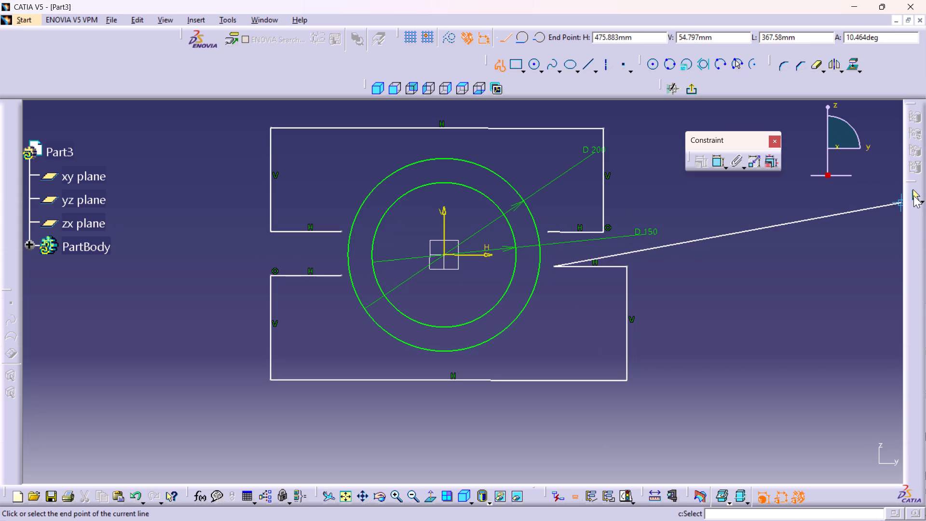
pyautogui.click(913, 196)
pyautogui.click(676, 288)
# Constrain the lower profile's left open end to be coincident with the outer circle.
pyautogui.moveTo(702, 277); pyautogui.dragTo(706, 285, button='middle')
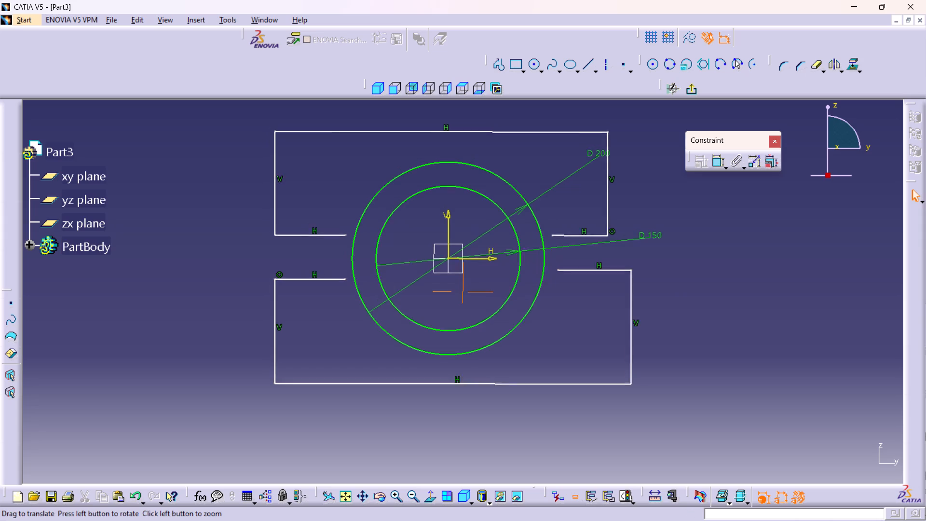
pyautogui.moveTo(706, 285); pyautogui.dragTo(710, 292, button='middle')
pyautogui.moveTo(711, 290); pyautogui.dragTo(710, 301, button='middle')
pyautogui.rightClick(711, 290)
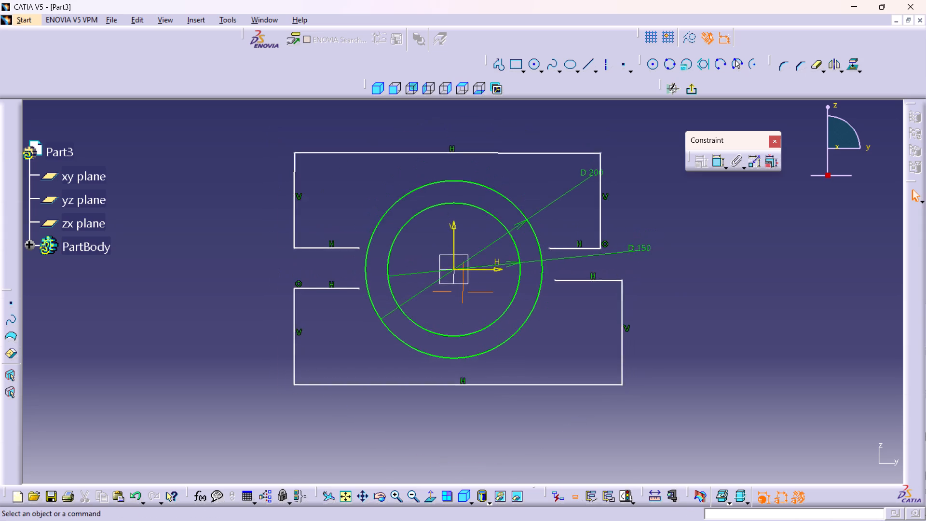
pyautogui.moveTo(710, 301); pyautogui.dragTo(713, 311, button='middle')
pyautogui.moveTo(672, 270); pyautogui.dragTo(678, 294, button='middle')
pyautogui.rightClick(672, 270)
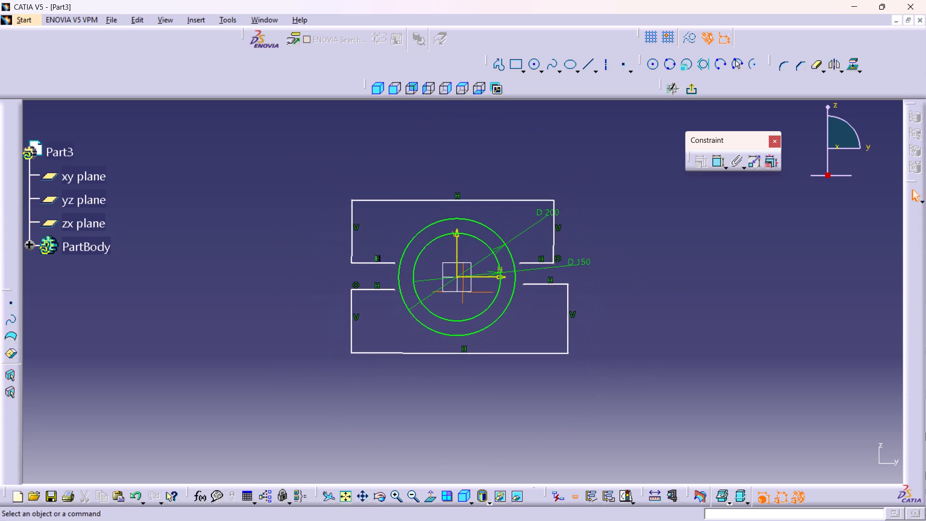
pyautogui.moveTo(678, 294); pyautogui.dragTo(680, 297, button='middle')
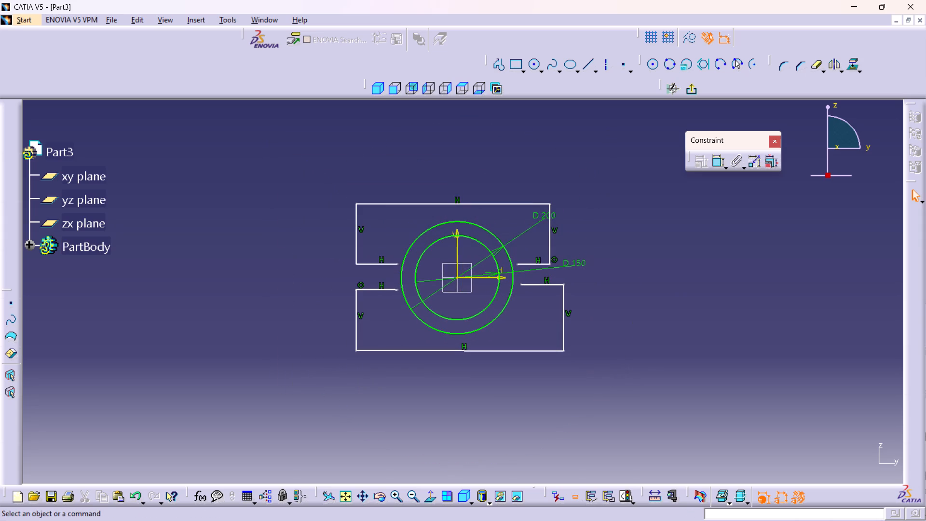
pyautogui.moveTo(596, 303); pyautogui.dragTo(610, 289, button='middle')
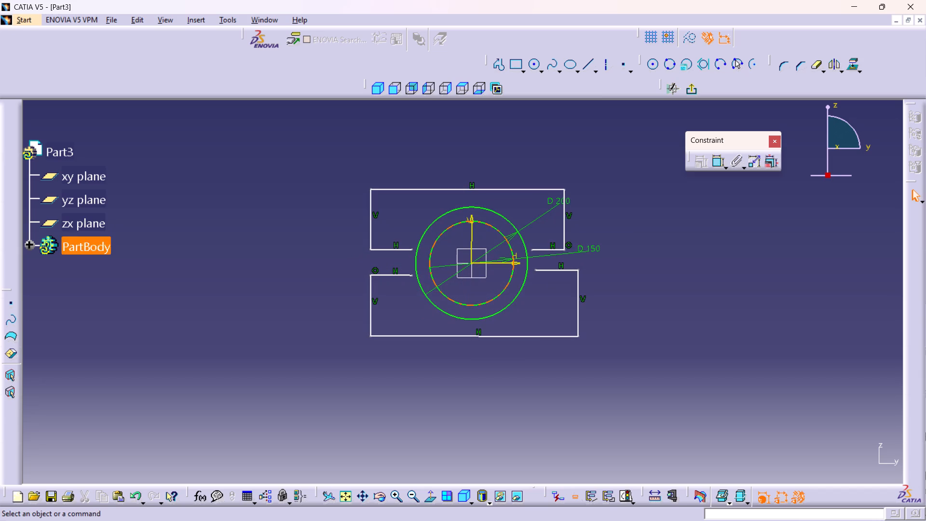
pyautogui.moveTo(483, 319); pyautogui.dragTo(473, 288, button='middle')
pyautogui.rightClick(483, 319)
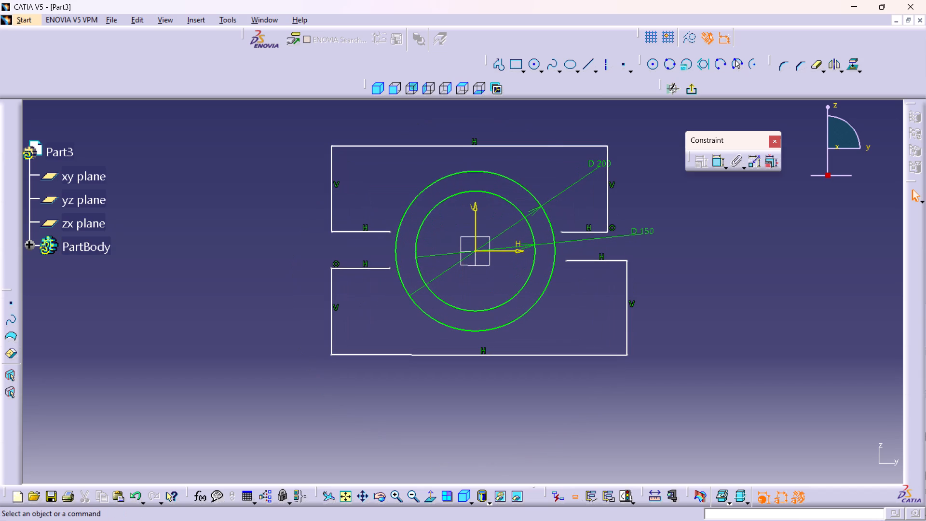
pyautogui.moveTo(377, 322); pyautogui.dragTo(368, 298, button='middle')
pyautogui.rightClick(377, 322)
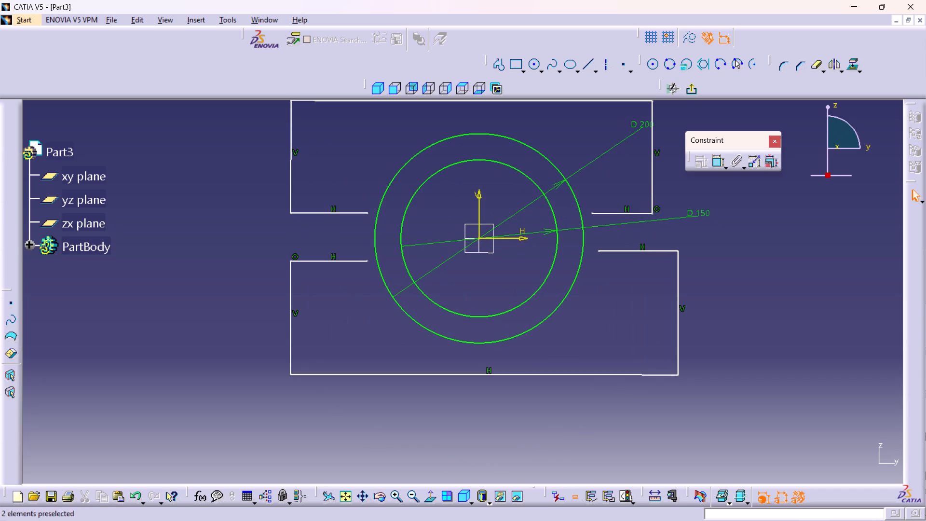
pyautogui.doubleClick(713, 160)
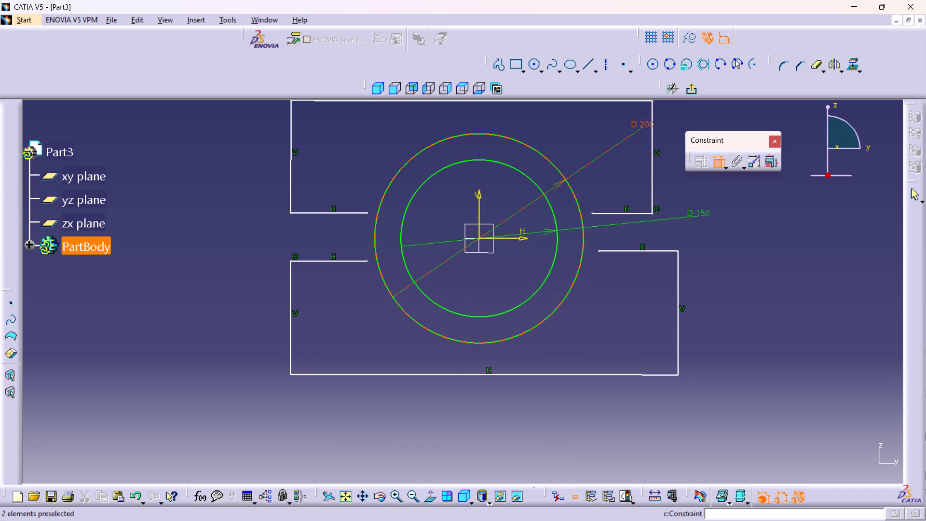
pyautogui.click(366, 261)
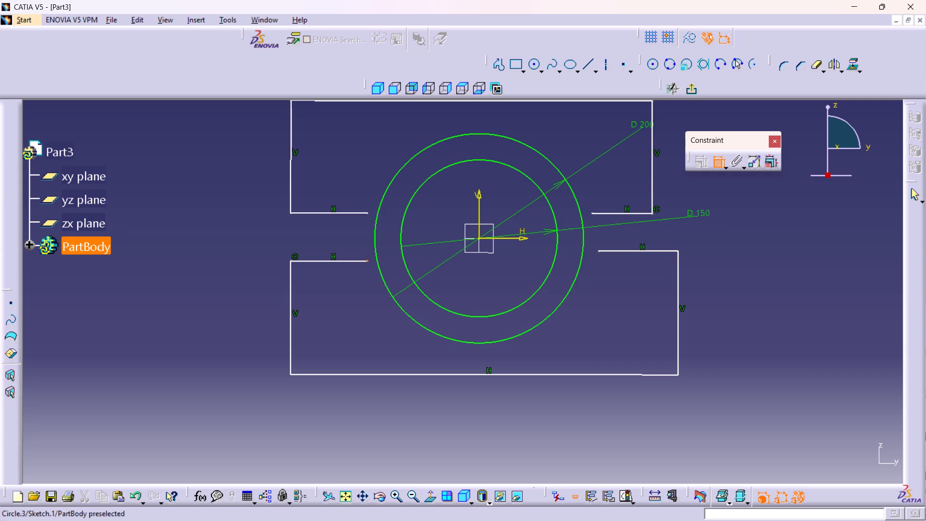
pyautogui.click(379, 269)
pyautogui.rightClick(368, 309)
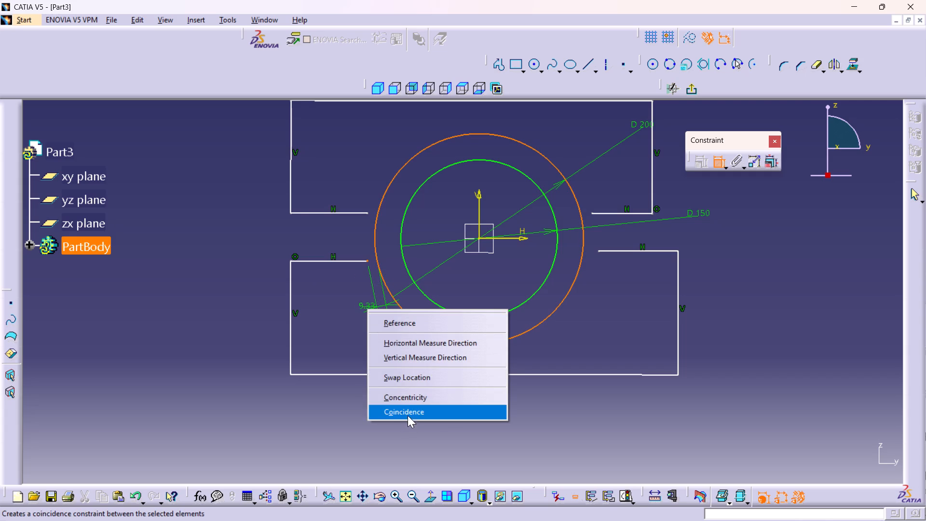
pyautogui.click(409, 411)
# Constrain the lower profile's right open end to be coincident with the outer circle.
pyautogui.moveTo(608, 306); pyautogui.dragTo(601, 319, button='middle')
pyautogui.click(601, 263)
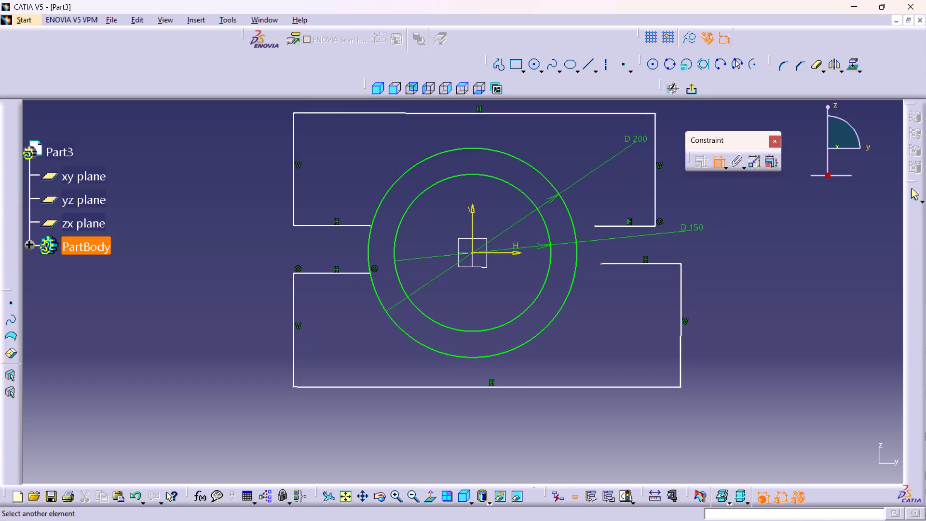
pyautogui.moveTo(574, 280); pyautogui.dragTo(577, 287)
pyautogui.rightClick(596, 323)
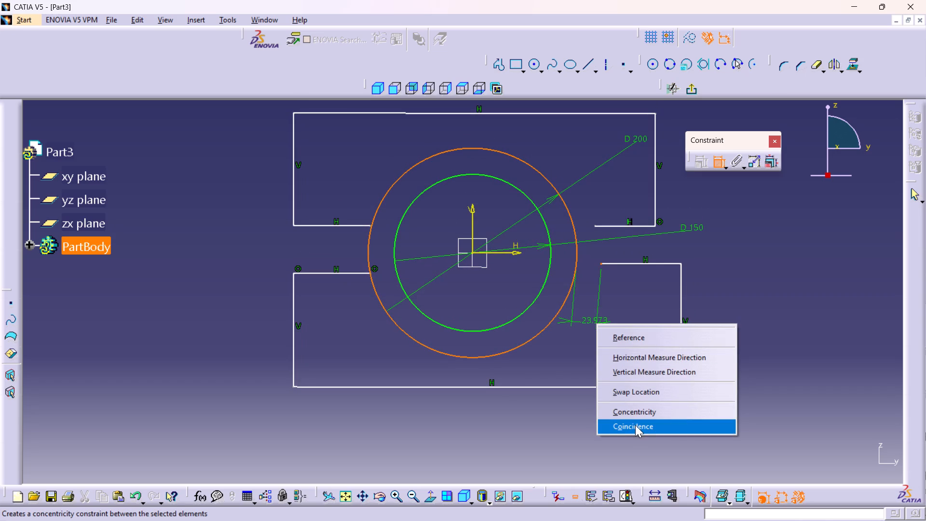
pyautogui.click(635, 425)
# Constrain the upper profile's right open end to be coincident with the outer circle.
pyautogui.moveTo(593, 284); pyautogui.dragTo(604, 304, button='middle')
pyautogui.click(607, 246)
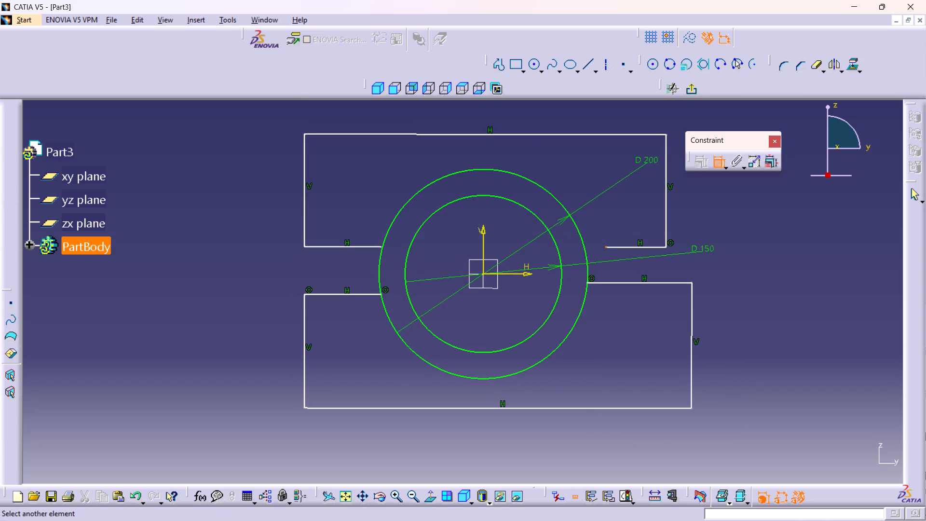
pyautogui.click(581, 240)
pyautogui.rightClick(580, 166)
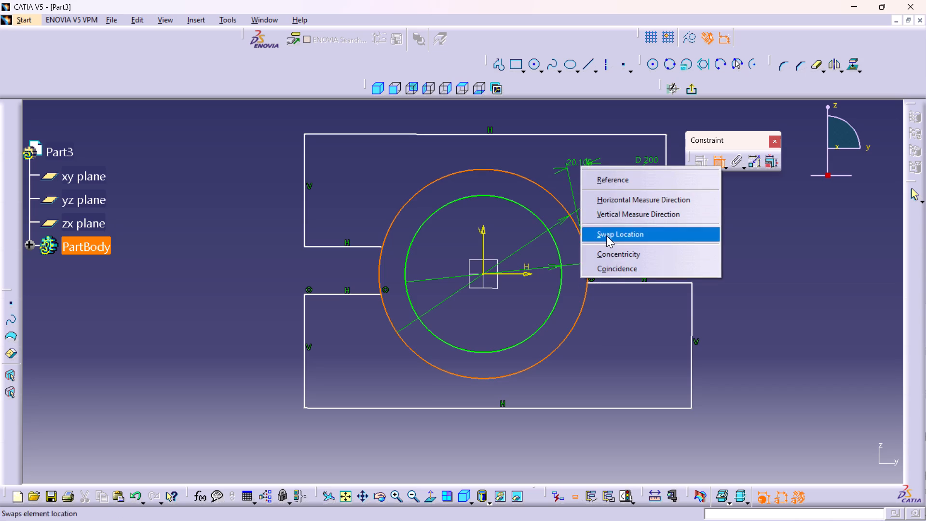
pyautogui.click(615, 267)
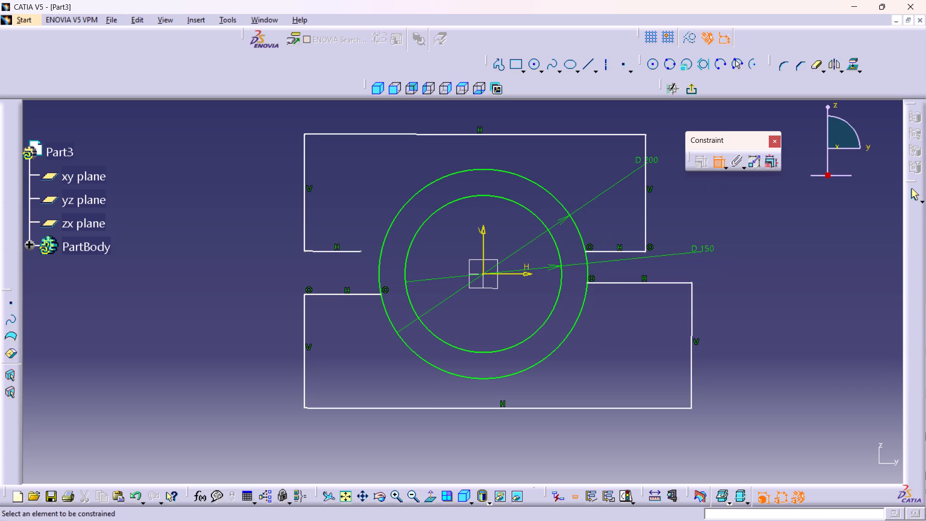
# Constrain the upper profile's left open end to be coincident with the outer circle.
pyautogui.click(360, 251)
pyautogui.click(381, 245)
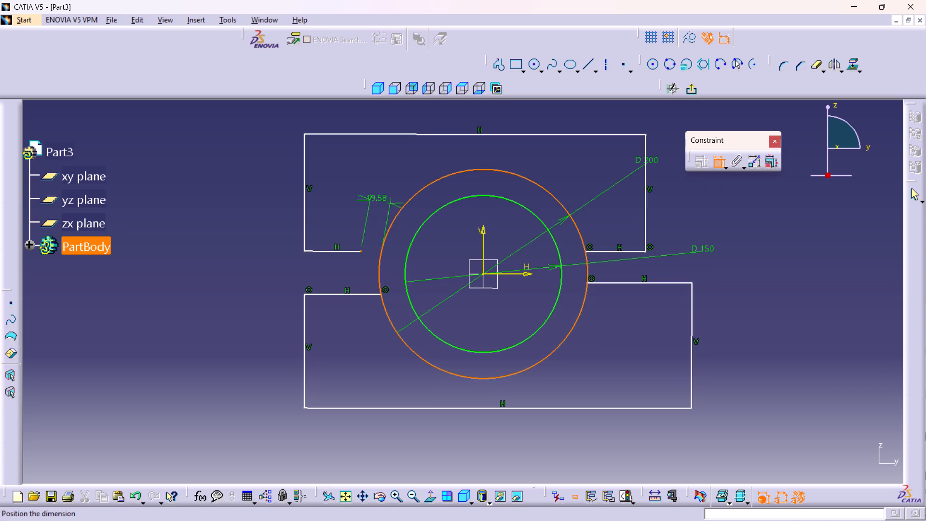
pyautogui.rightClick(377, 186)
pyautogui.click(406, 286)
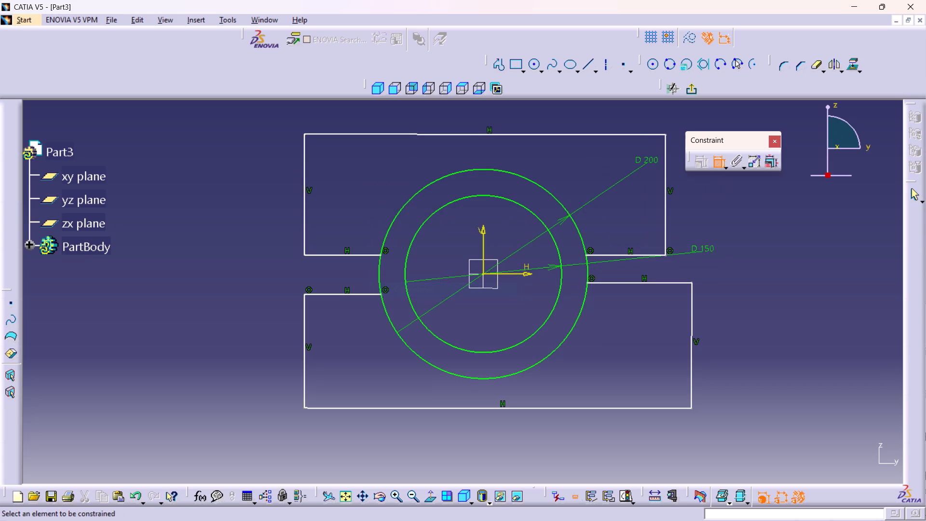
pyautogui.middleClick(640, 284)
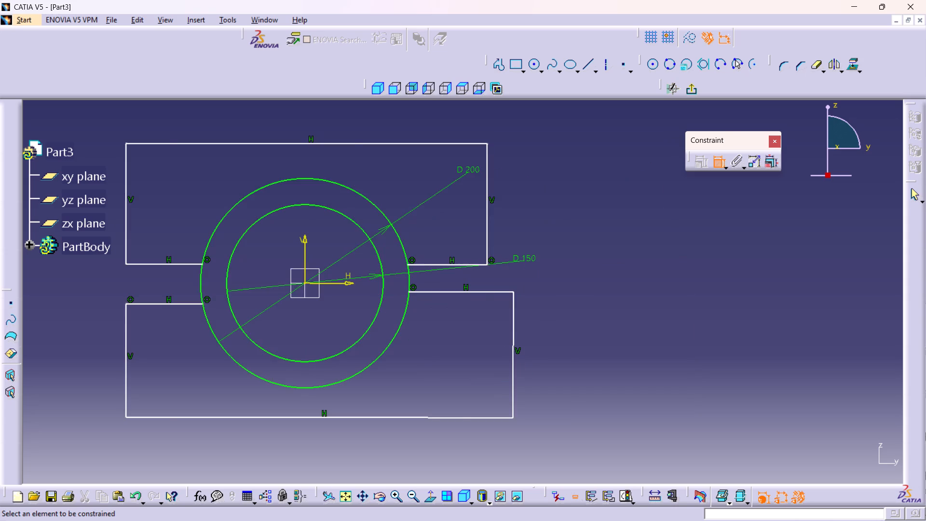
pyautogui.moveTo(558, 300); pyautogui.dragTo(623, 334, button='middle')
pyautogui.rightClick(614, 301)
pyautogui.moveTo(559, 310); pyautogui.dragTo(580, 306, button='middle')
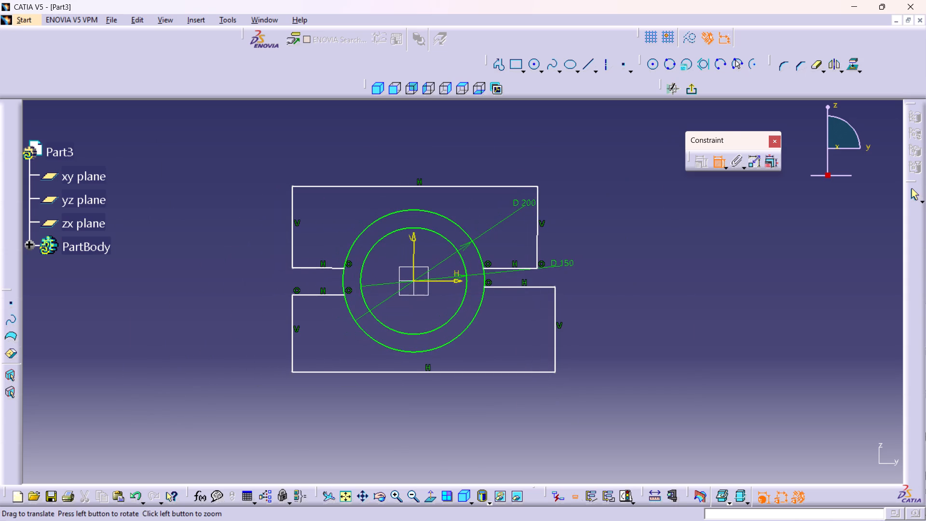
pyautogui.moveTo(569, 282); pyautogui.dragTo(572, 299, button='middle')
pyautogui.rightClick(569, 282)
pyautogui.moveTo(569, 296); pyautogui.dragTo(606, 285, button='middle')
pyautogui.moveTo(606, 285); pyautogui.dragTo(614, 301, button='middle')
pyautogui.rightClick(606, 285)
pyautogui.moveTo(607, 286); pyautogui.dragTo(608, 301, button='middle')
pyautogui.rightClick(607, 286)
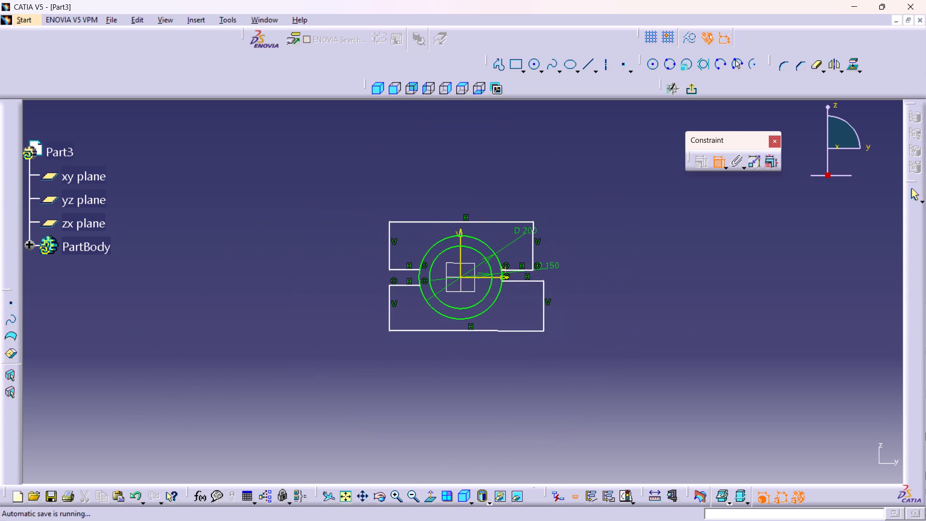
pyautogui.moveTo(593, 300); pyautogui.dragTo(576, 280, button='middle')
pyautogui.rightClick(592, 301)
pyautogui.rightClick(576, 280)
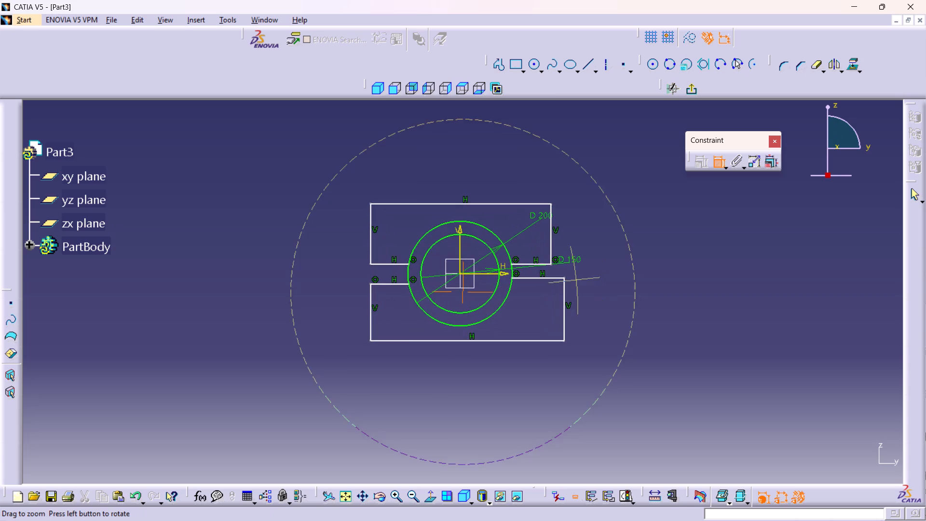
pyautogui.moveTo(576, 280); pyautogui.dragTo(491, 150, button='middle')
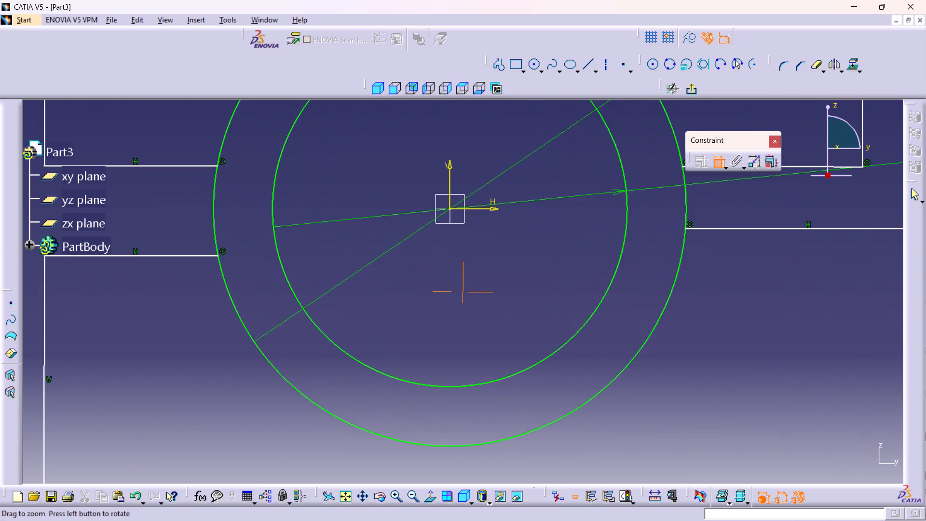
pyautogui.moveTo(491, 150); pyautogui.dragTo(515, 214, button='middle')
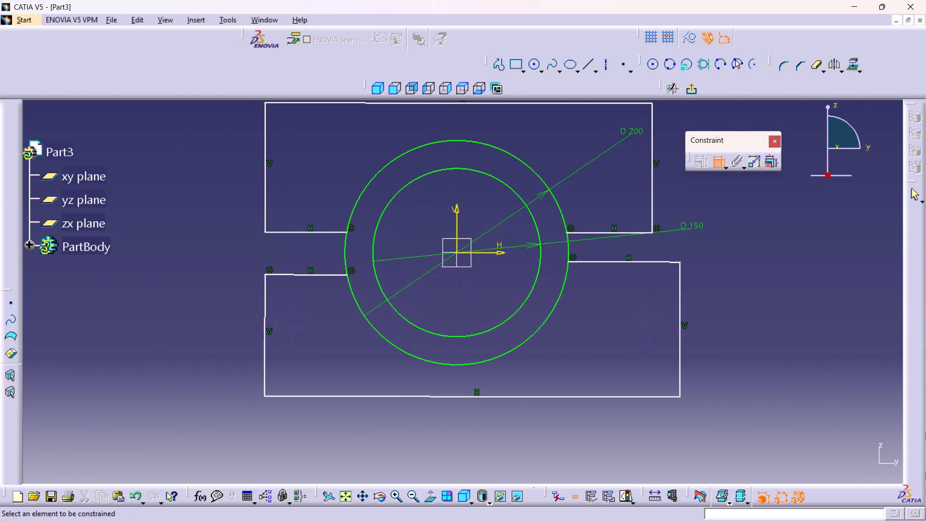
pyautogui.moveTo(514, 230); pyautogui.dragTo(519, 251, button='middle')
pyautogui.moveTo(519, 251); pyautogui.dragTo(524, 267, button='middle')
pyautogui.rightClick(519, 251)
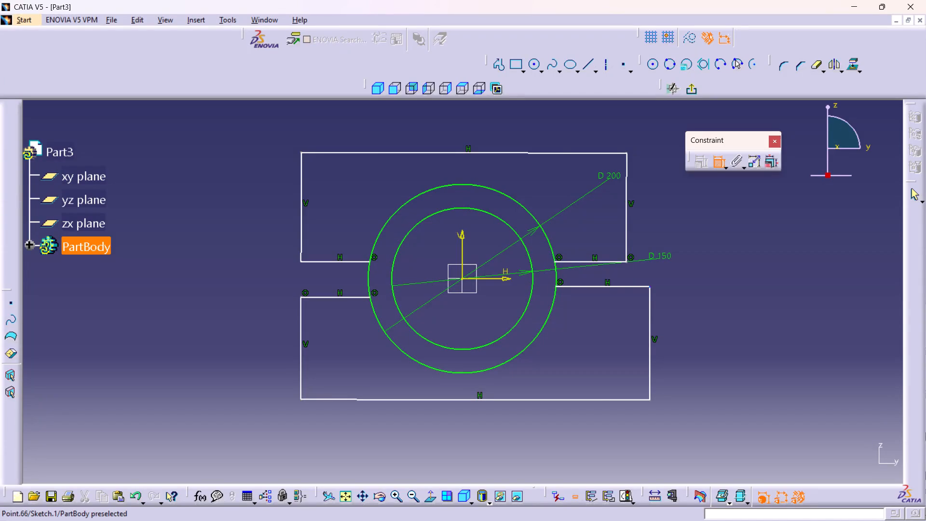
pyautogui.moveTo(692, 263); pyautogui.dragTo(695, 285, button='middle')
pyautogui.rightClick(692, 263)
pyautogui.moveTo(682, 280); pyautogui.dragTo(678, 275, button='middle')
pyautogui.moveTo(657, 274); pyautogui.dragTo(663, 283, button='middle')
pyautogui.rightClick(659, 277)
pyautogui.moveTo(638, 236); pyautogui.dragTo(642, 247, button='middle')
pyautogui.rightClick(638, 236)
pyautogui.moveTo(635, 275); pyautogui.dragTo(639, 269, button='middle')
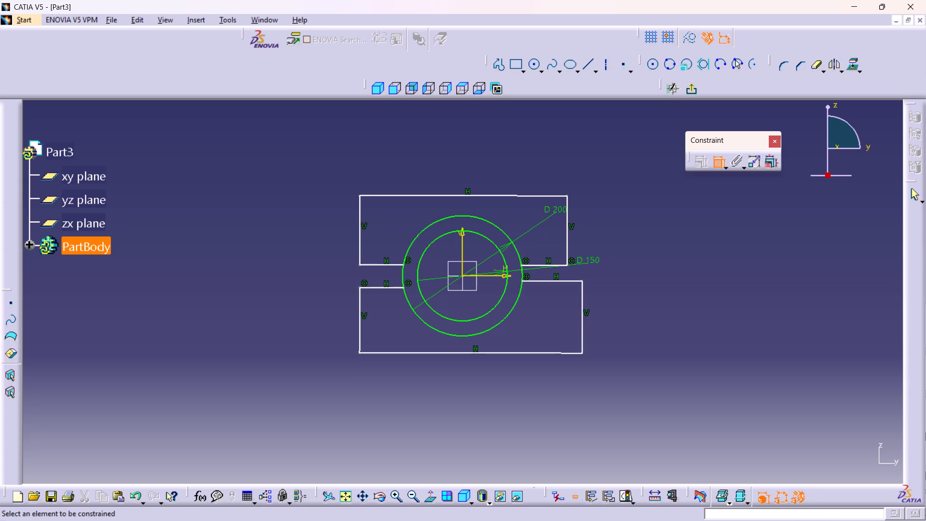
# Delete all the sketch geometry, including both circles, the two open profiles and their constraints.
pyautogui.moveTo(631, 161); pyautogui.dragTo(305, 408)
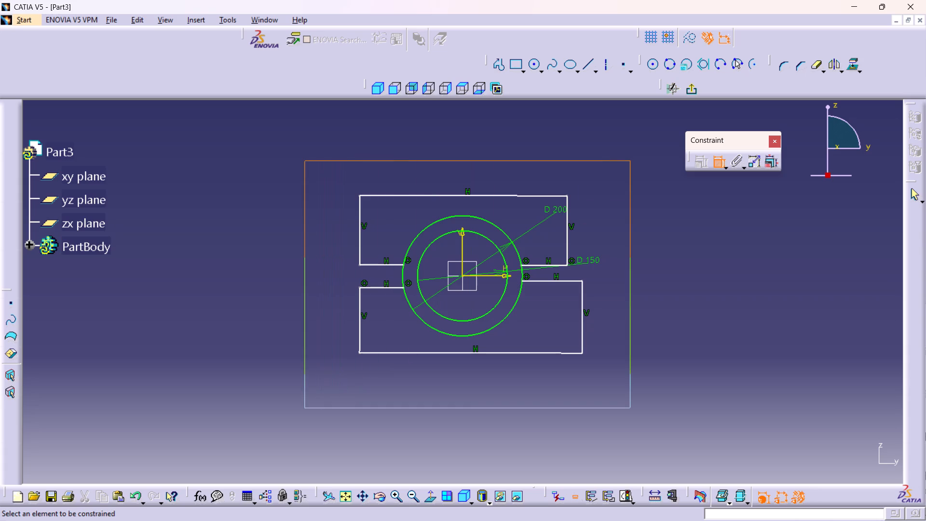
pyautogui.moveTo(305, 408); pyautogui.dragTo(305, 408)
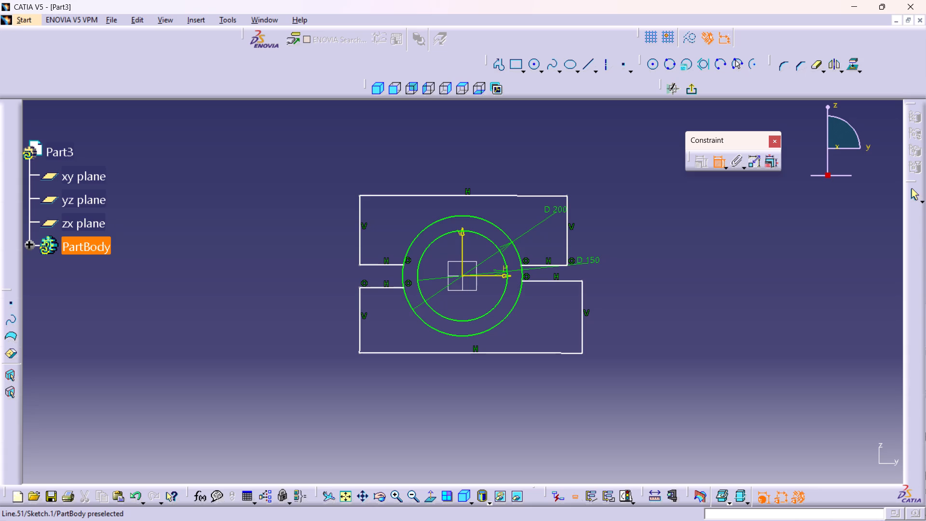
pyautogui.moveTo(627, 168); pyautogui.dragTo(294, 407)
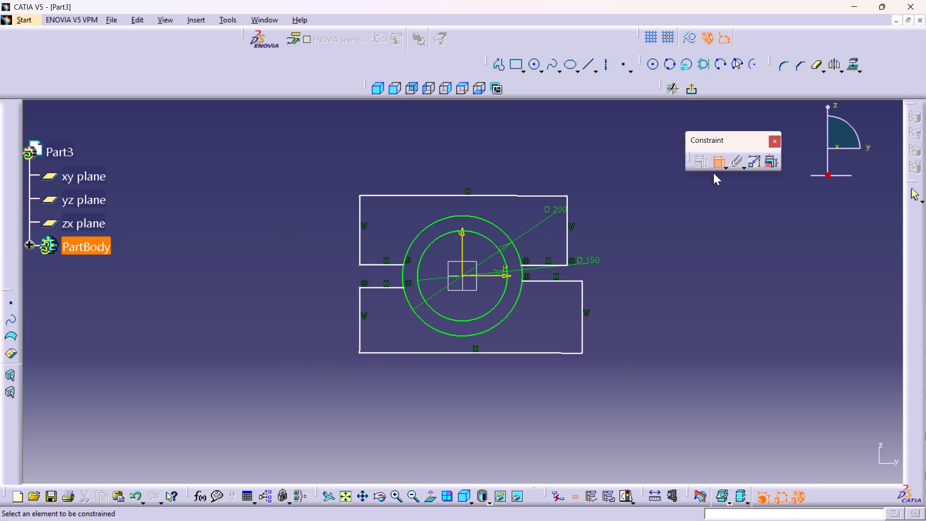
pyautogui.click(720, 162)
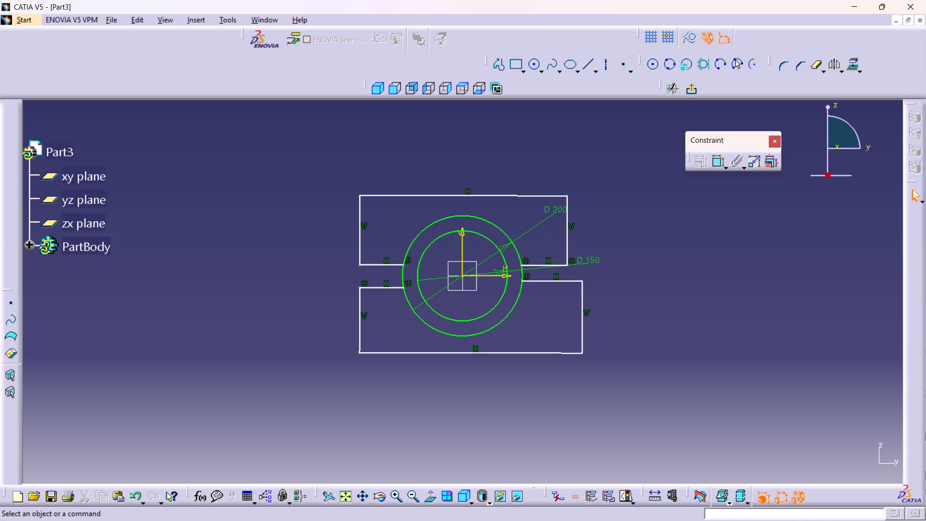
pyautogui.moveTo(640, 154); pyautogui.dragTo(291, 426)
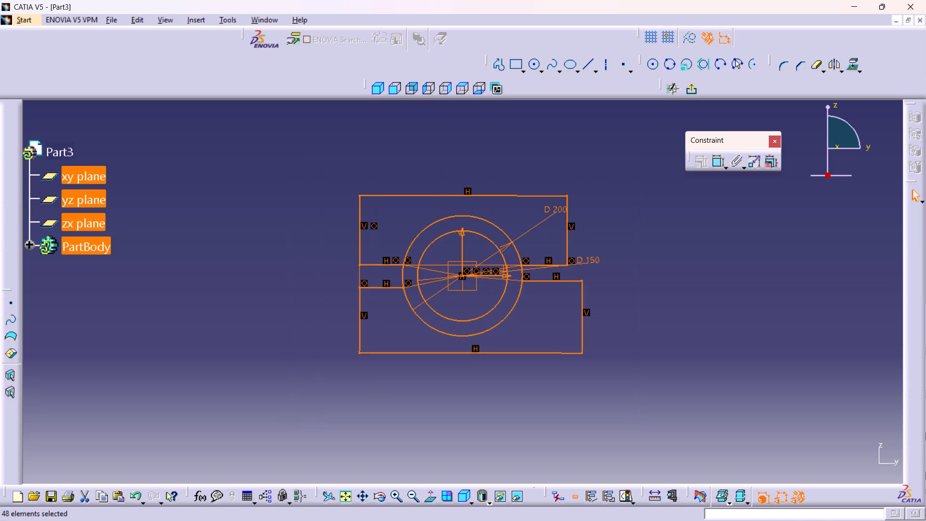
pyautogui.press('Delete')
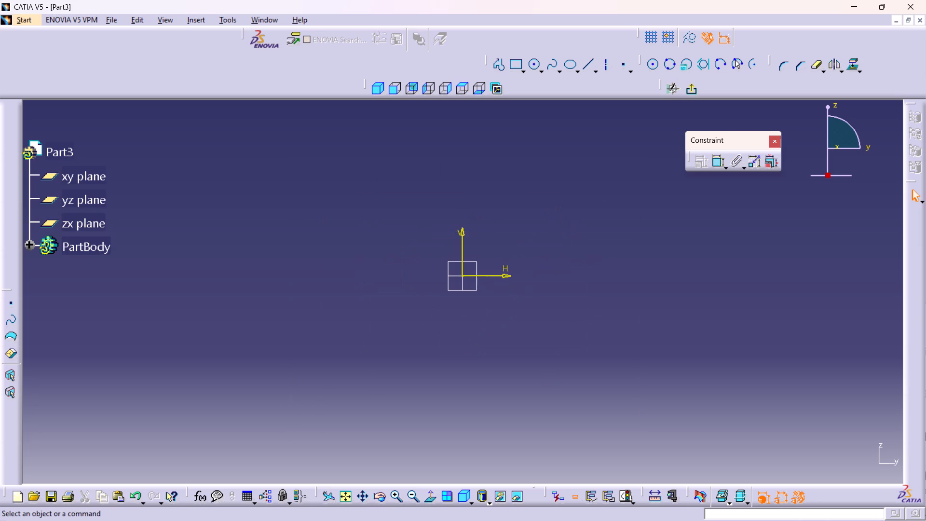
# Sketch a closed rectangular five-line profile from the origin, about 202 mm wide and 99 mm high, with its base on the H axis.
pyautogui.moveTo(491, 335); pyautogui.dragTo(487, 326, button='middle')
pyautogui.rightClick(491, 335)
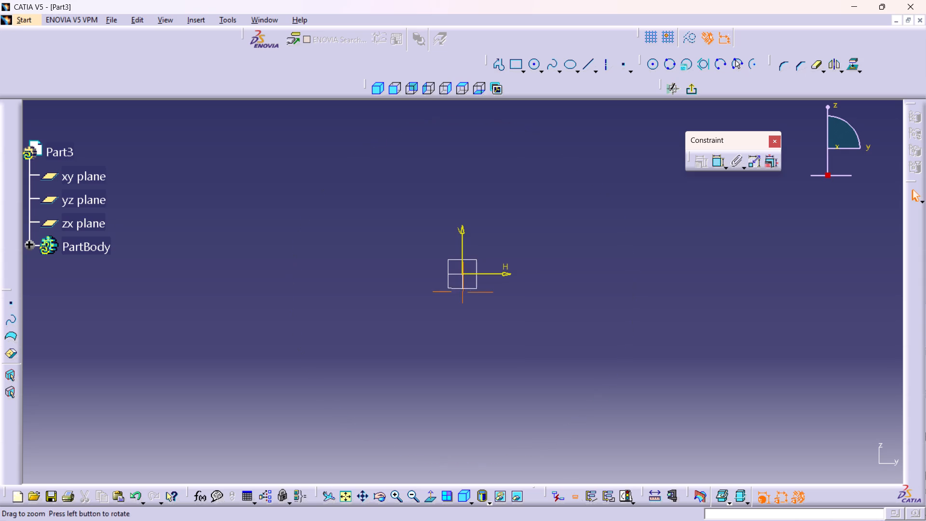
pyautogui.moveTo(487, 326); pyautogui.dragTo(480, 309, button='middle')
pyautogui.moveTo(495, 303); pyautogui.dragTo(492, 330, button='middle')
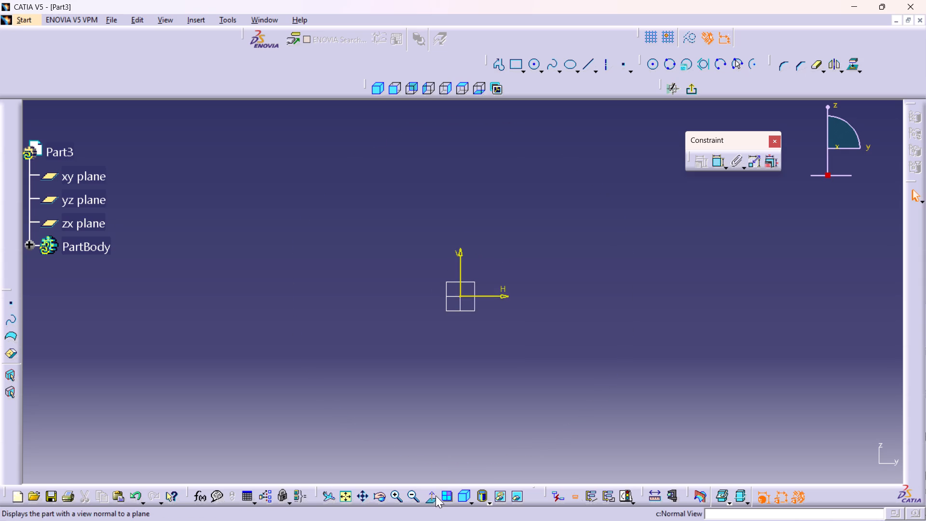
pyautogui.click(430, 494)
pyautogui.click(431, 495)
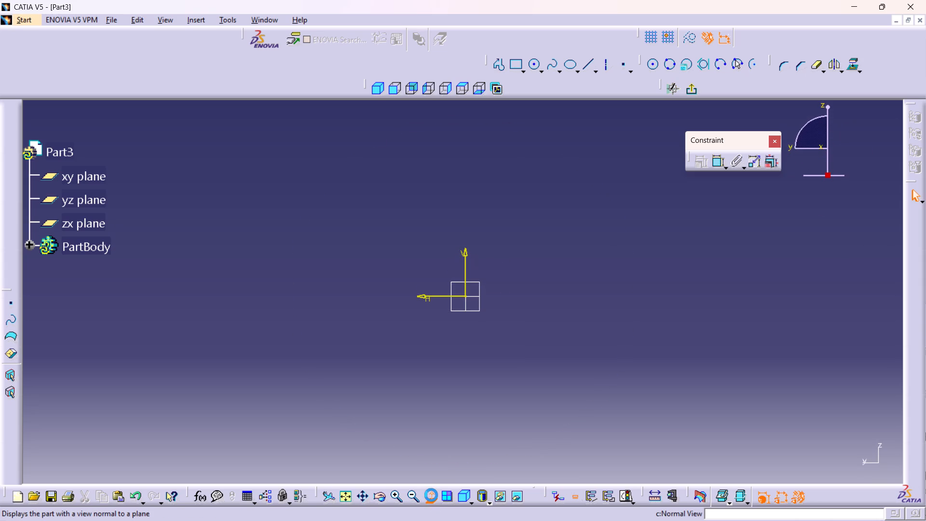
pyautogui.moveTo(463, 347); pyautogui.dragTo(462, 357, button='middle')
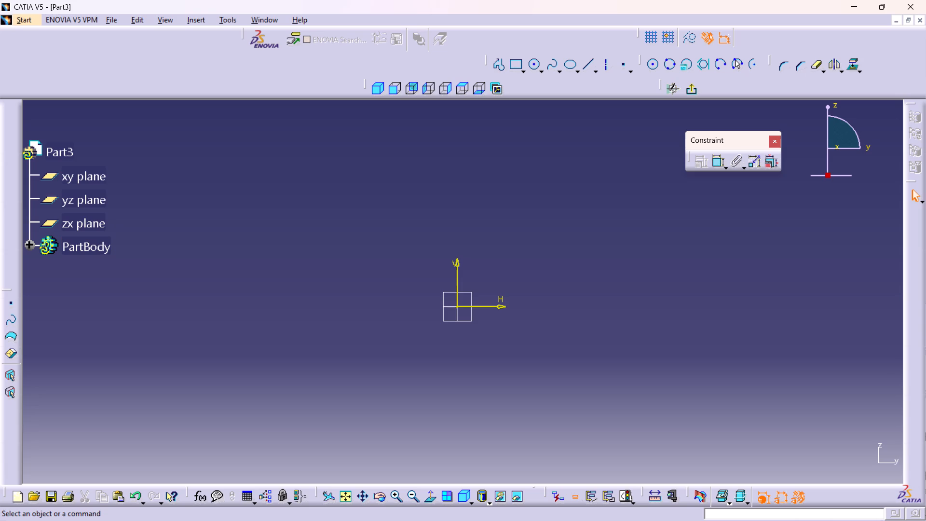
pyautogui.doubleClick(502, 65)
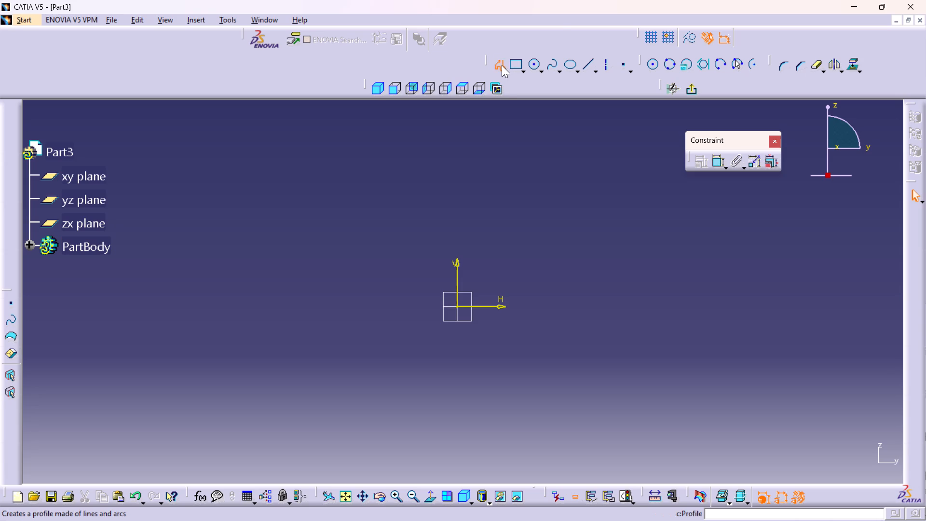
pyautogui.click(456, 306)
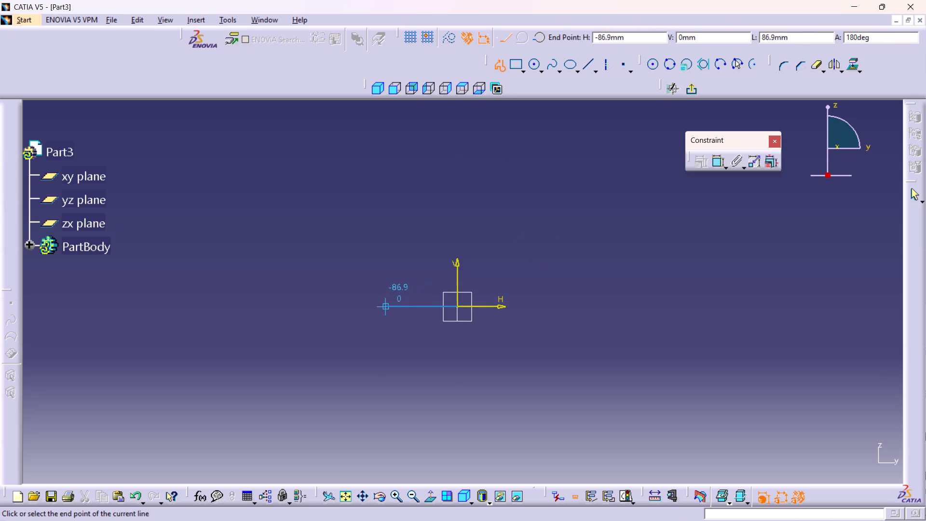
pyautogui.click(378, 307)
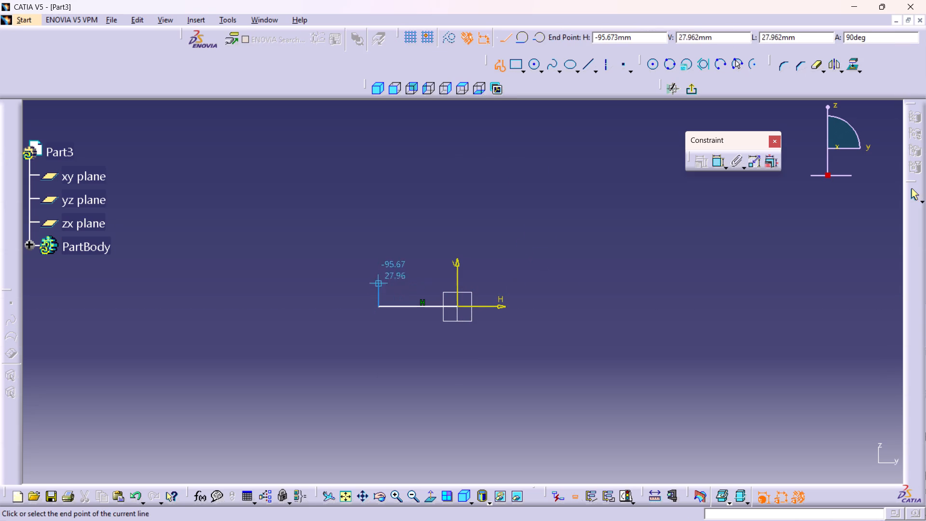
pyautogui.click(376, 224)
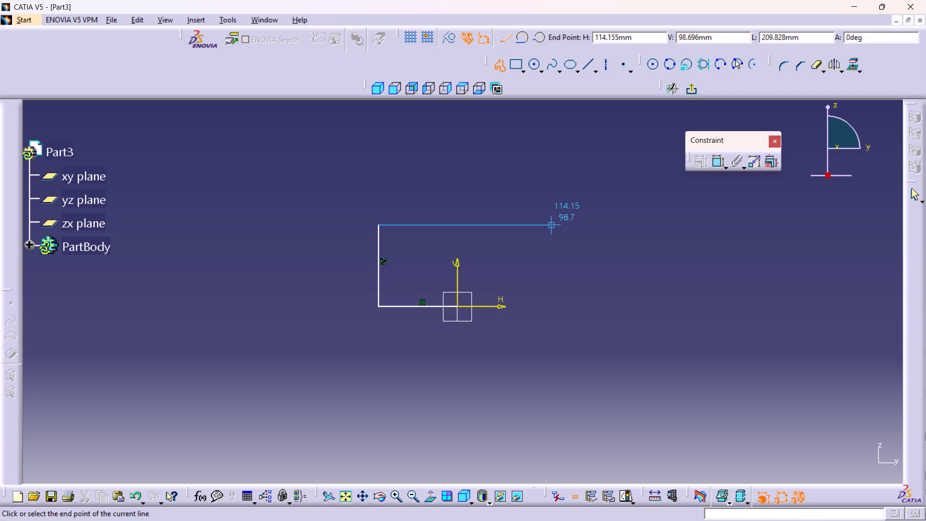
pyautogui.click(546, 226)
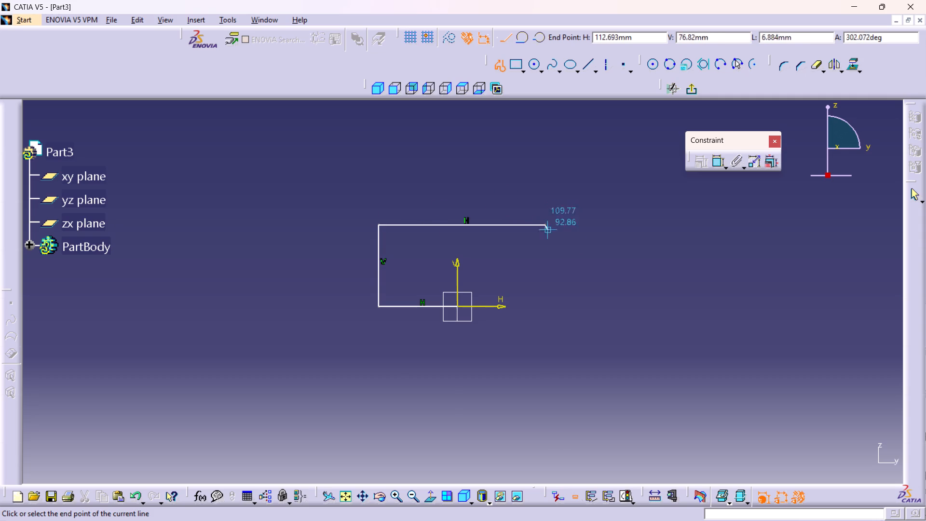
pyautogui.click(543, 305)
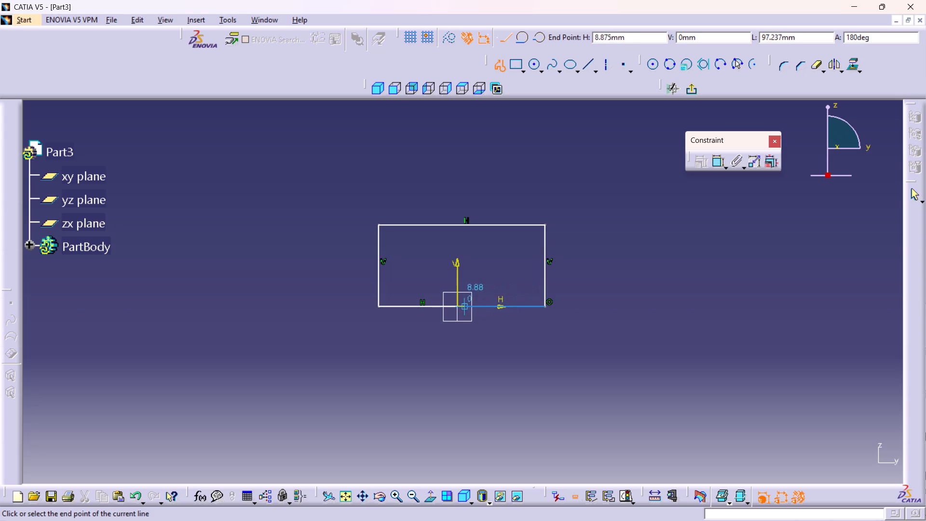
pyautogui.click(458, 306)
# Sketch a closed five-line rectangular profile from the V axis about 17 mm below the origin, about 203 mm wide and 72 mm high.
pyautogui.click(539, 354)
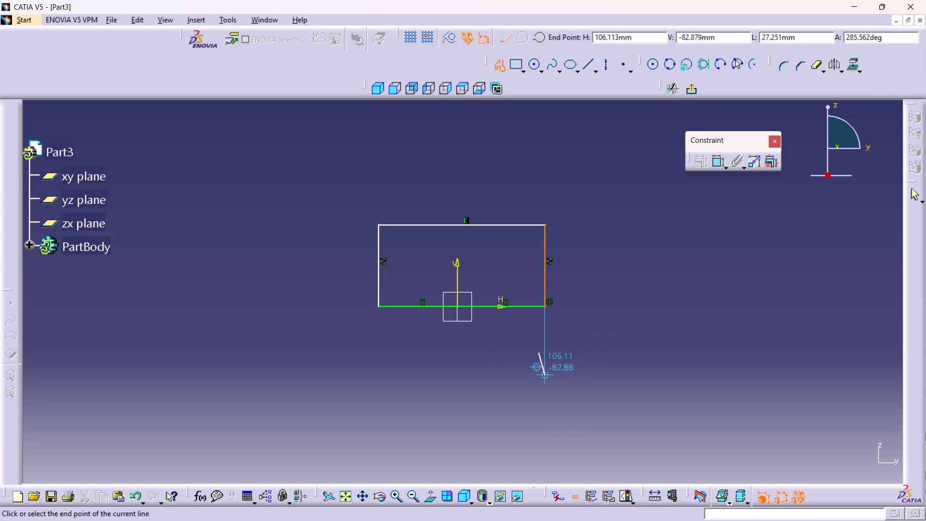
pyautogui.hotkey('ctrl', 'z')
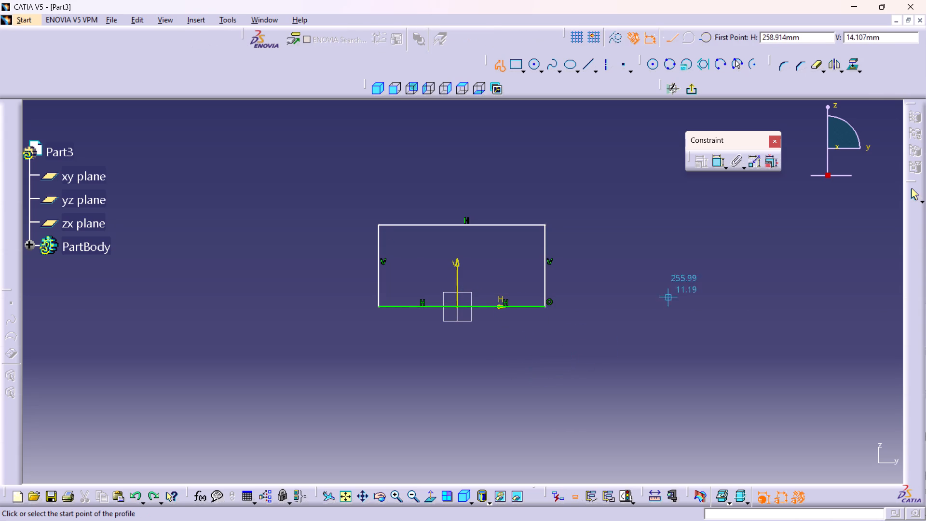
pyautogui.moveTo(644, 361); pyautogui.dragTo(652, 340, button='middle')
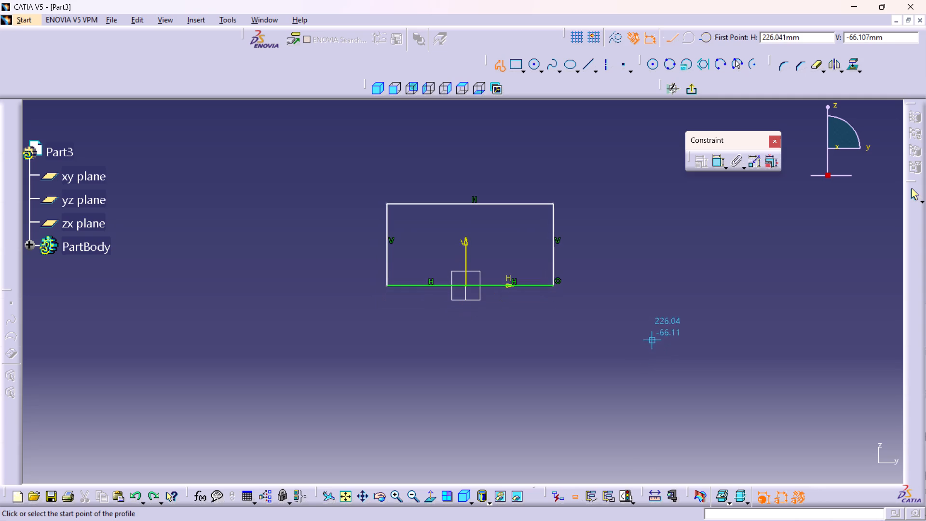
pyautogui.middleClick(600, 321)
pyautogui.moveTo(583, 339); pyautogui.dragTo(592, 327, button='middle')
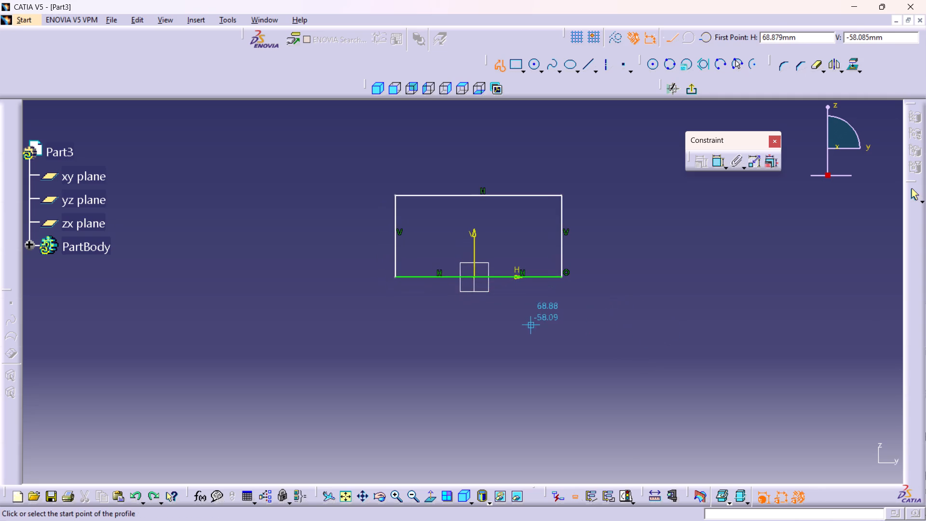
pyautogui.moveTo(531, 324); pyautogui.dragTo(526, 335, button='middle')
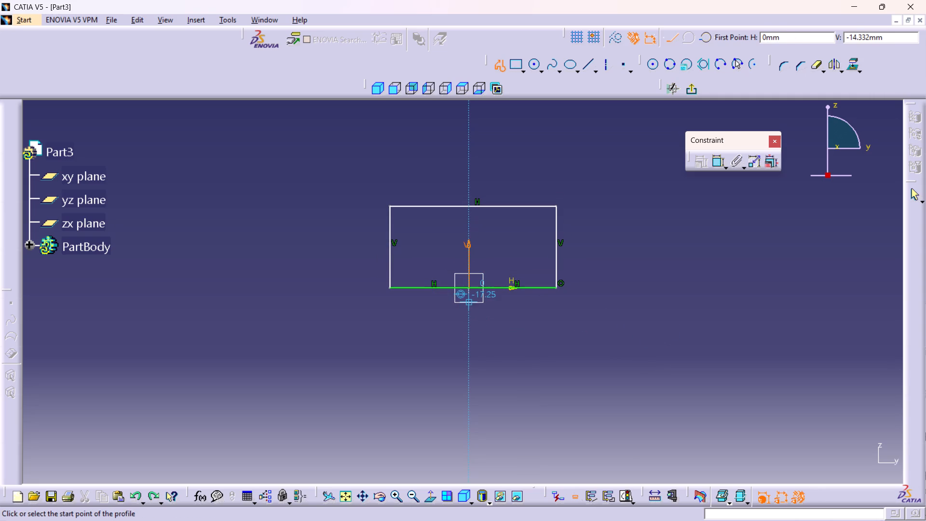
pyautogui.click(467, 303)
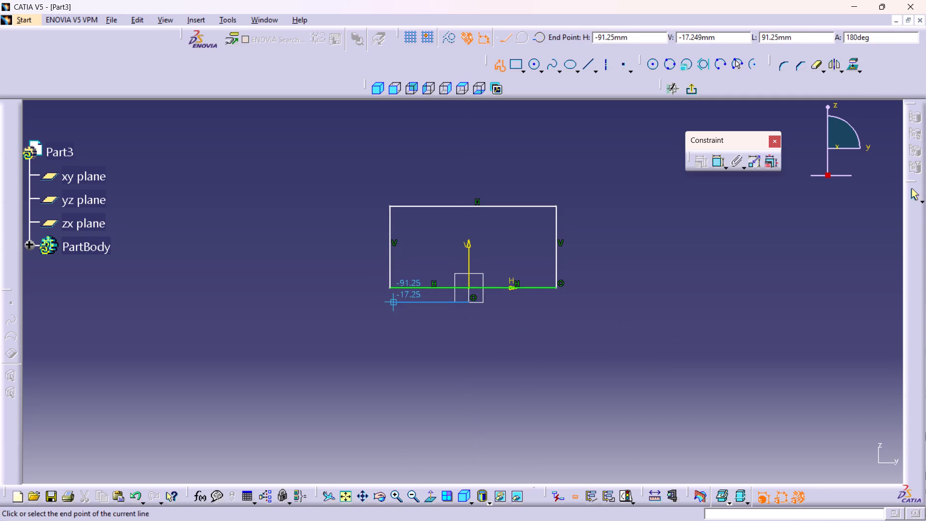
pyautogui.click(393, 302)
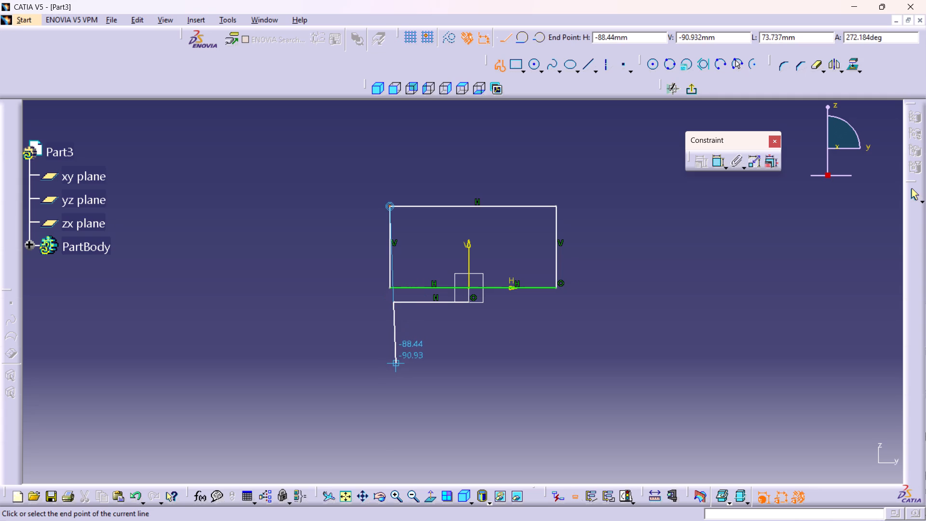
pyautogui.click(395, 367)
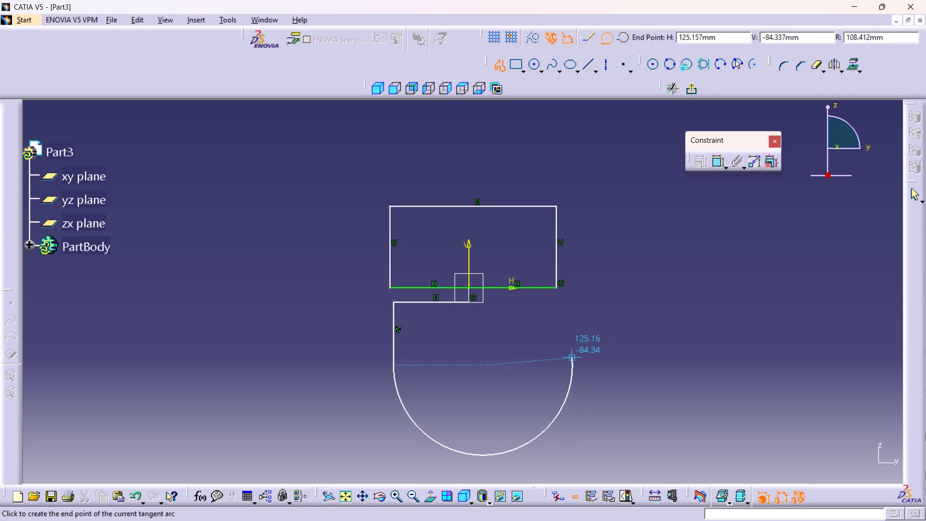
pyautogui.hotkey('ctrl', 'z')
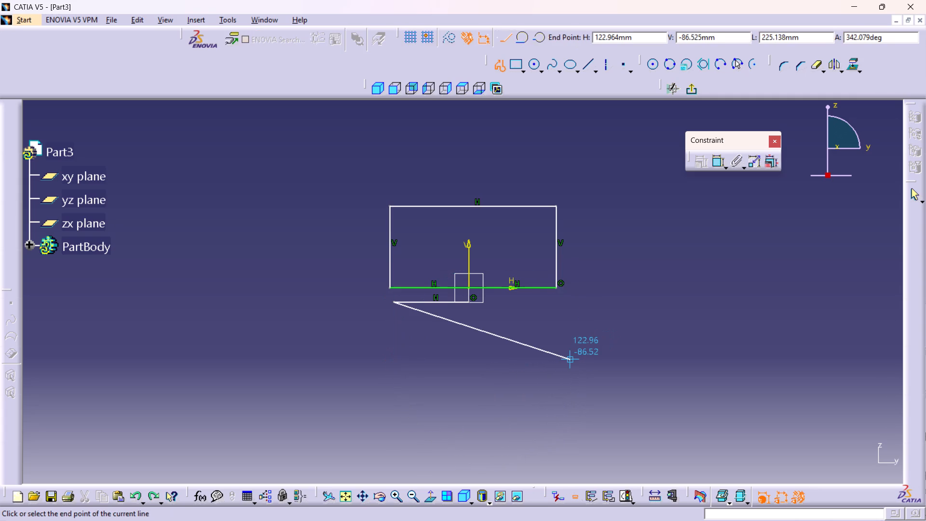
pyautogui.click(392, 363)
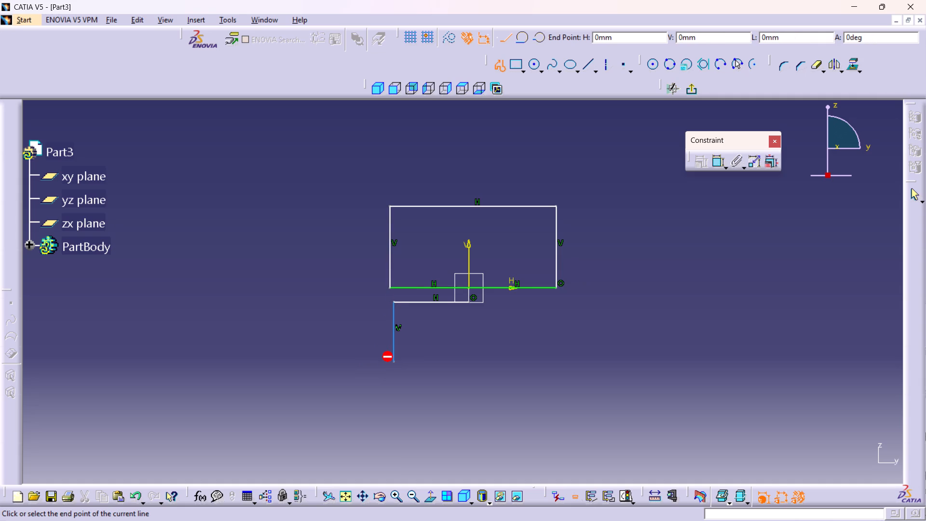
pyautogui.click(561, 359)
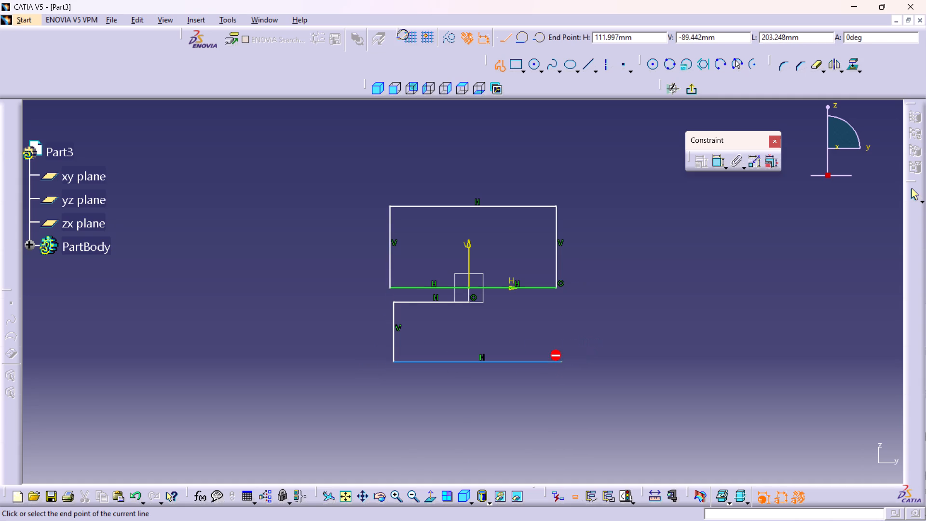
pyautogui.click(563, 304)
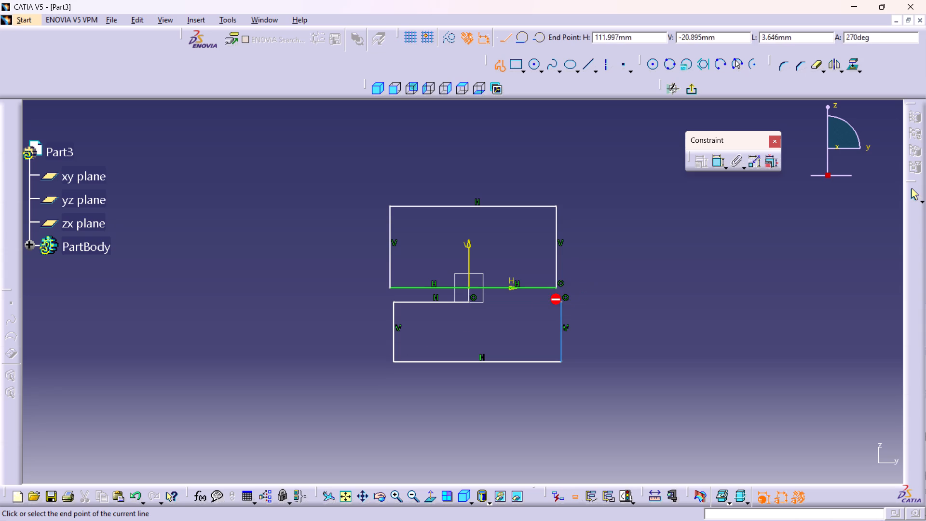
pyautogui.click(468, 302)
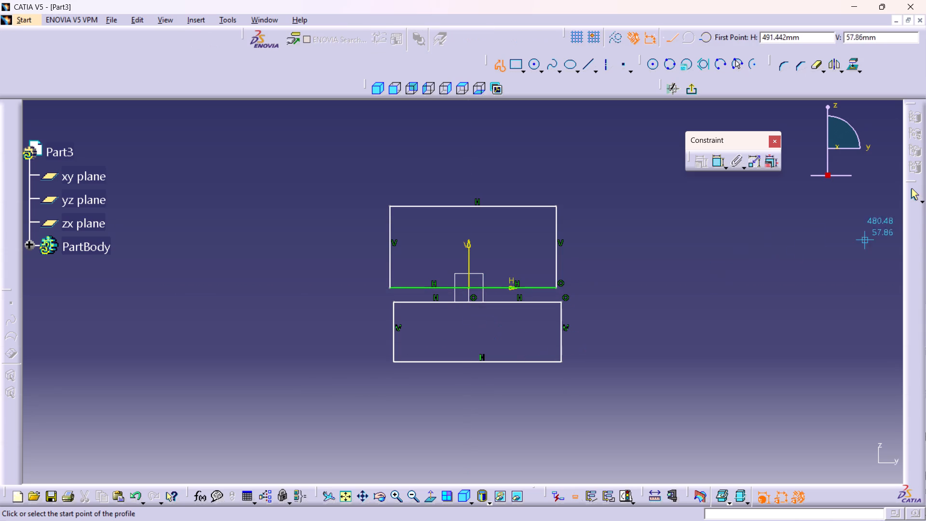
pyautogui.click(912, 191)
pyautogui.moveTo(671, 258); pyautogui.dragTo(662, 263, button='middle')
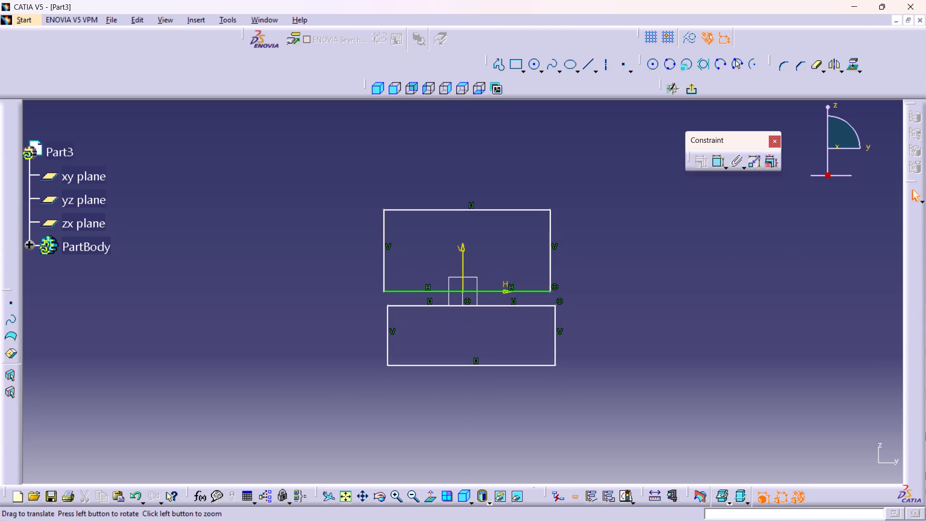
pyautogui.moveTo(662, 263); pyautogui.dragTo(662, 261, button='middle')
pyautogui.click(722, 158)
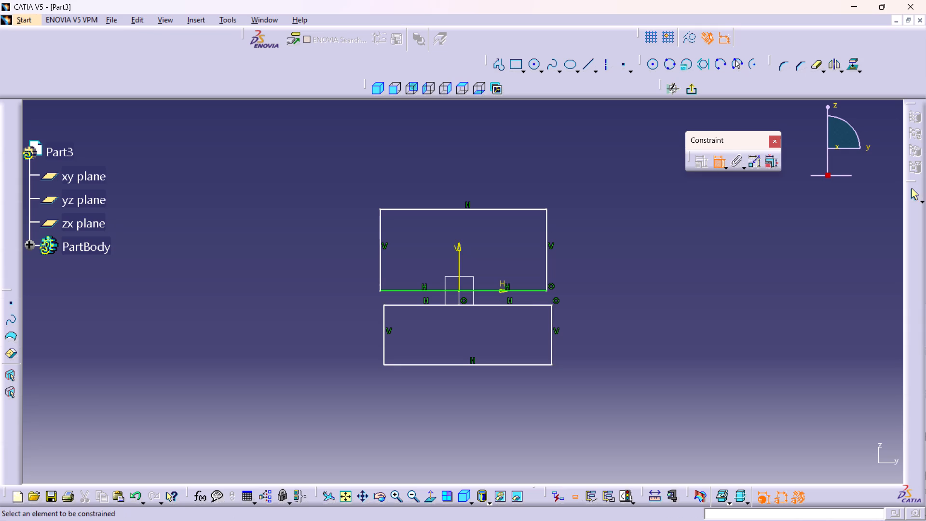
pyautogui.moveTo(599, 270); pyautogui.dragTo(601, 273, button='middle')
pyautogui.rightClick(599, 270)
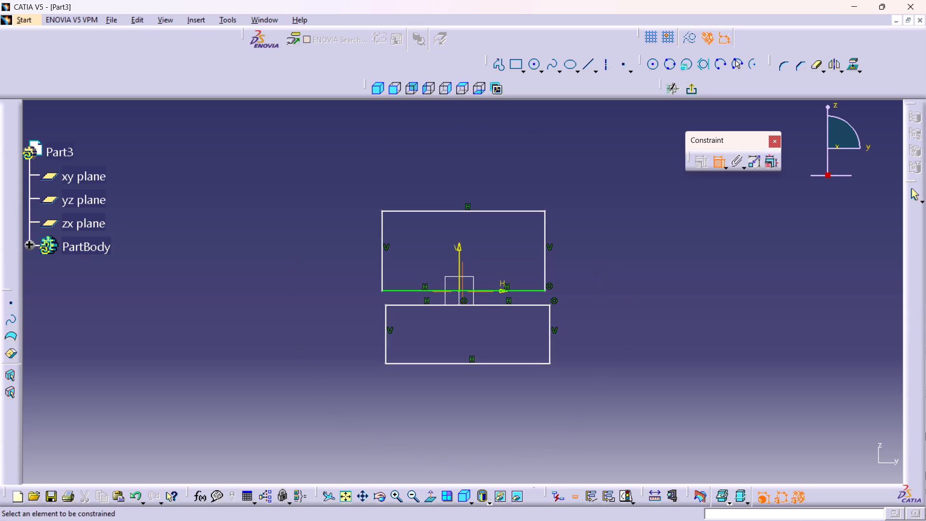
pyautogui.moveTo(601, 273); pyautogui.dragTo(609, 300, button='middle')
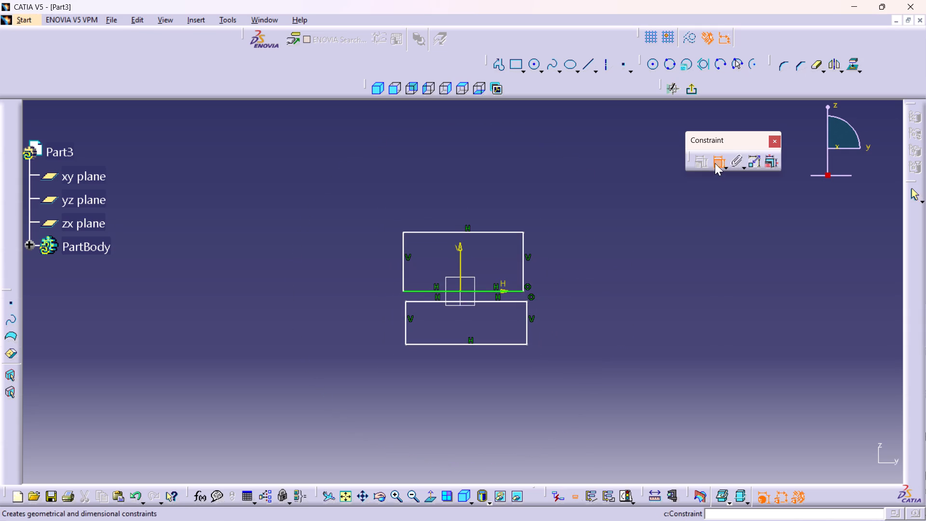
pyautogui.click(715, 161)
# Delete both rectangular profiles and their constraints from the sketch.
pyautogui.moveTo(547, 272); pyautogui.dragTo(548, 282, button='middle')
pyautogui.rightClick(546, 272)
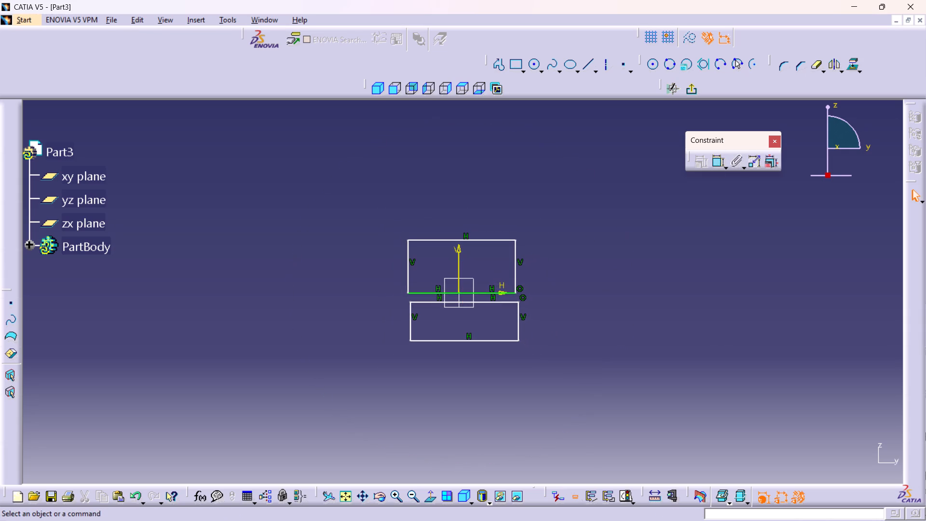
pyautogui.moveTo(544, 305); pyautogui.dragTo(549, 318, button='middle')
pyautogui.rightClick(544, 305)
pyautogui.moveTo(543, 301); pyautogui.dragTo(543, 310, button='middle')
pyautogui.rightClick(543, 301)
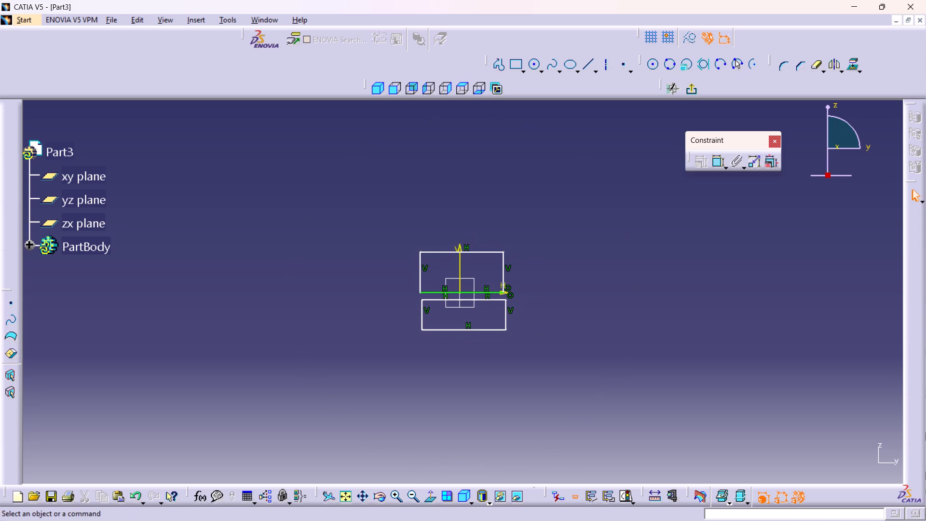
pyautogui.moveTo(542, 307); pyautogui.dragTo(565, 294, button='middle')
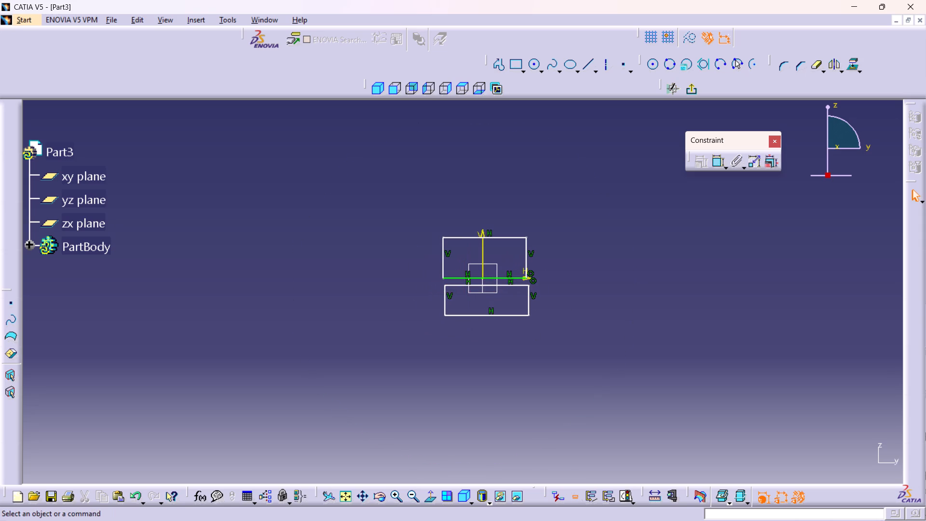
pyautogui.moveTo(574, 201); pyautogui.dragTo(406, 347)
pyautogui.press('Delete')
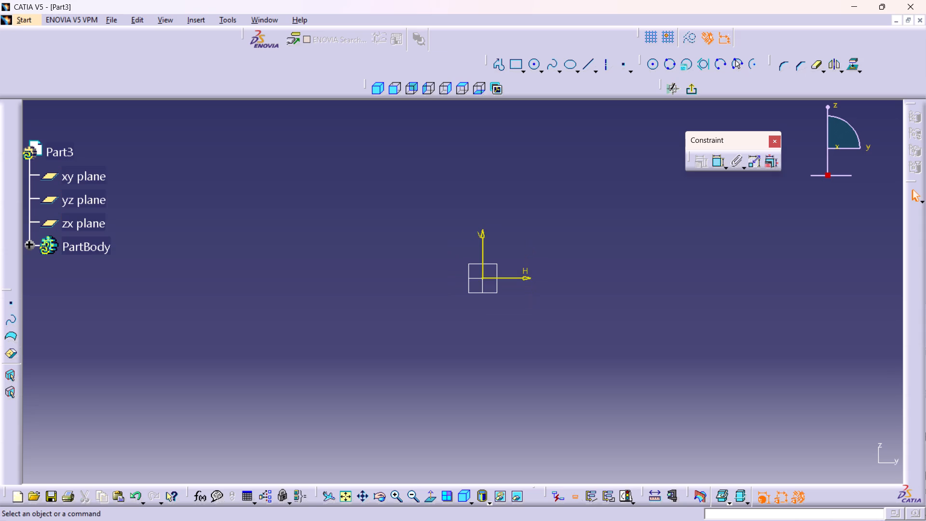
# Sketch a closed five-line rectangular profile from the origin, about 683 mm wide and 279 mm high, with its base on the H axis.
pyautogui.scroll(1, 500, 312)
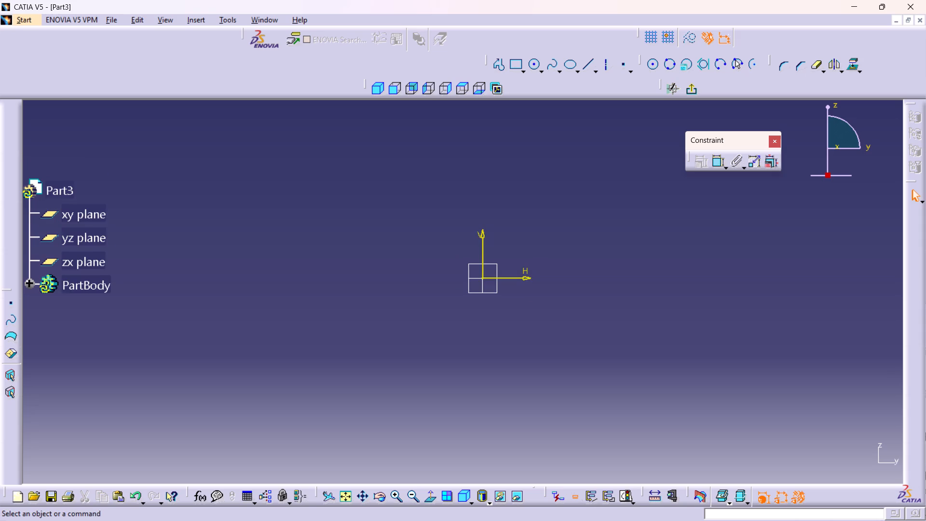
pyautogui.scroll(-1, 515, 329)
pyautogui.moveTo(540, 315); pyautogui.dragTo(523, 330, button='middle')
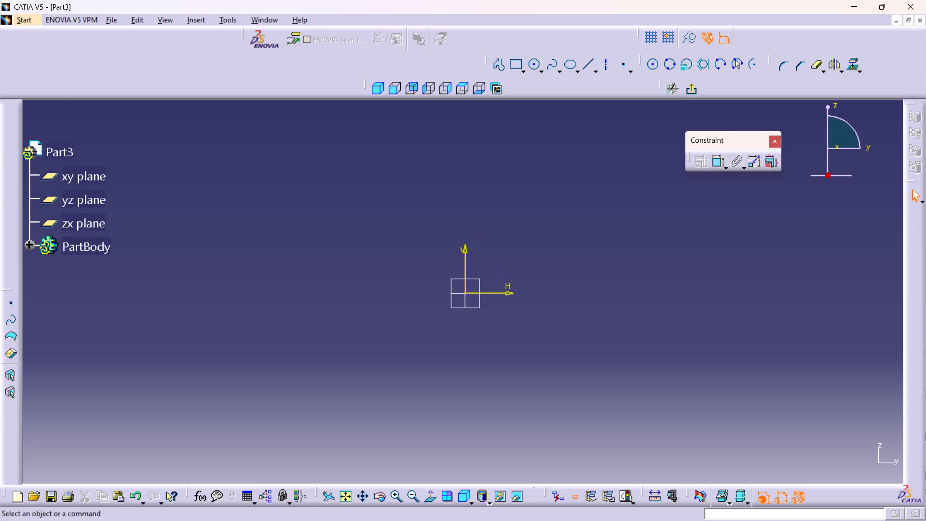
pyautogui.moveTo(528, 316); pyautogui.dragTo(511, 322, button='middle')
pyautogui.moveTo(503, 325); pyautogui.dragTo(511, 318, button='middle')
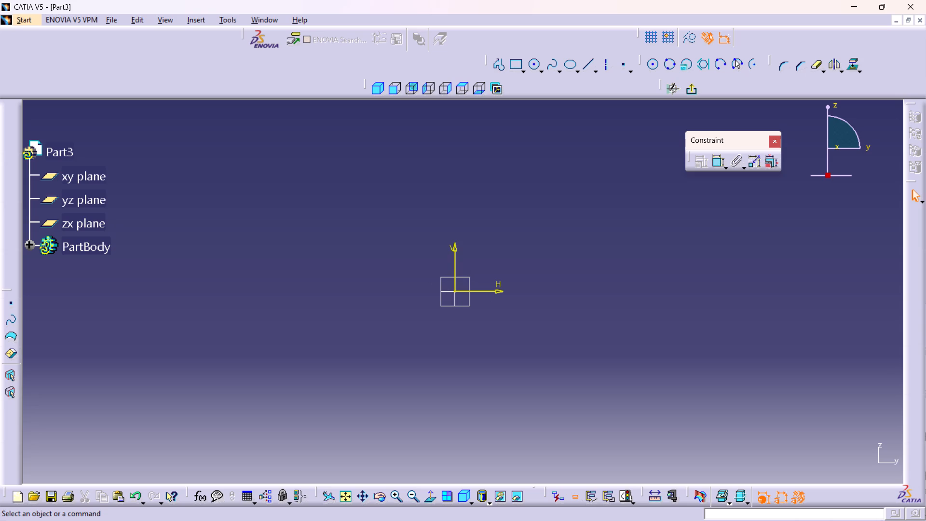
pyautogui.moveTo(479, 326); pyautogui.dragTo(484, 324, button='middle')
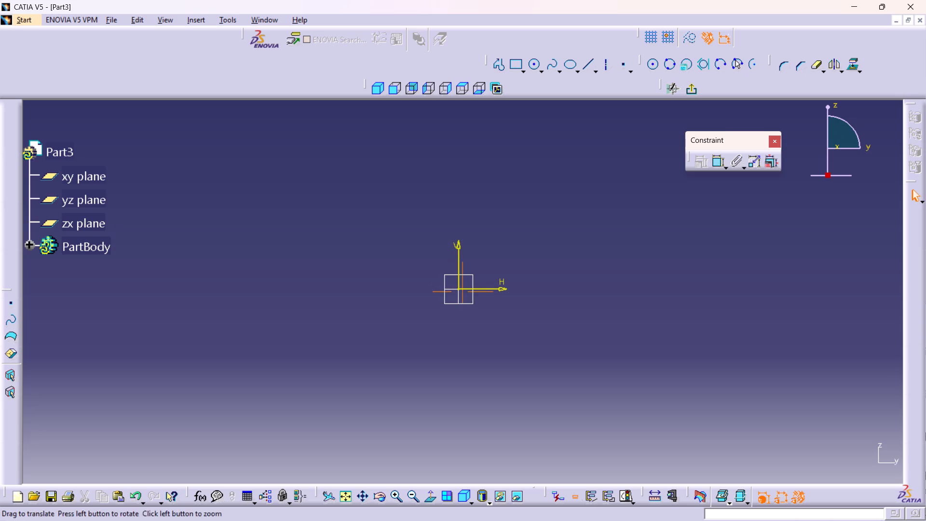
pyautogui.moveTo(484, 324); pyautogui.dragTo(484, 322, button='middle')
pyautogui.doubleClick(499, 67)
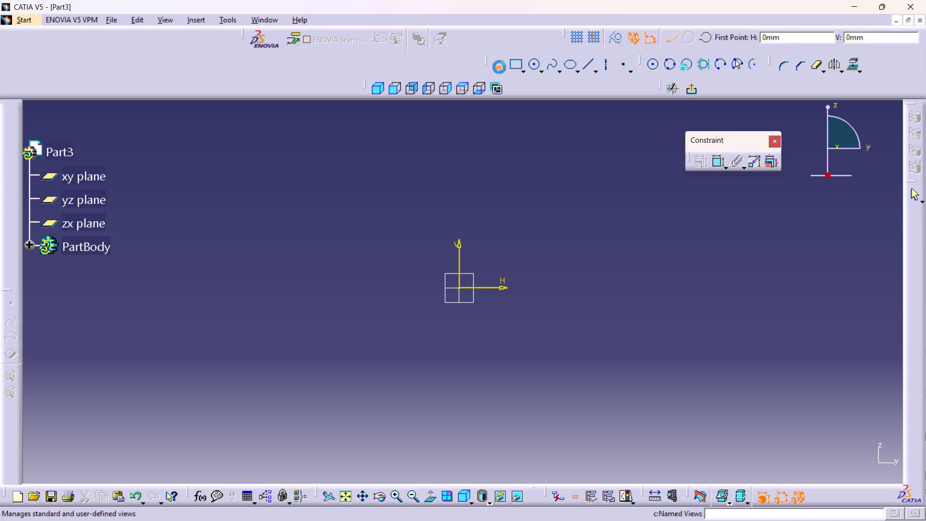
pyautogui.click(462, 287)
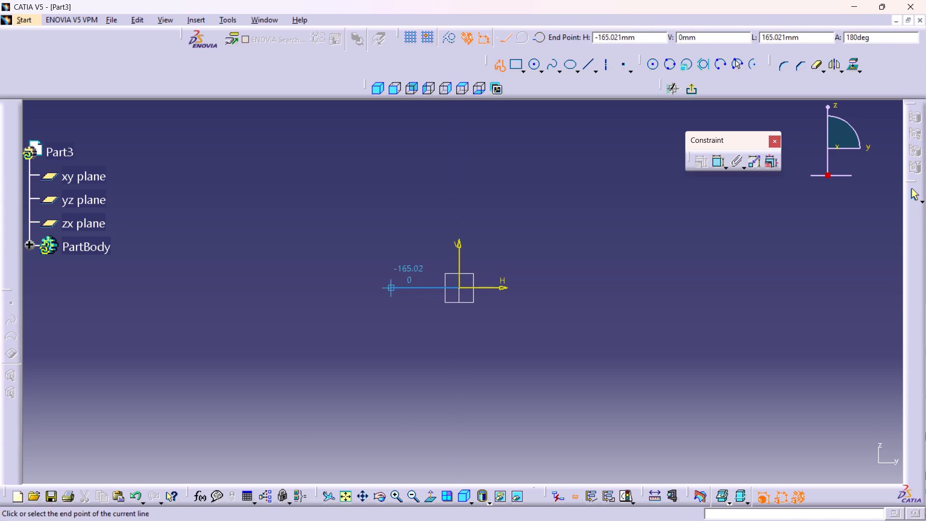
pyautogui.click(307, 290)
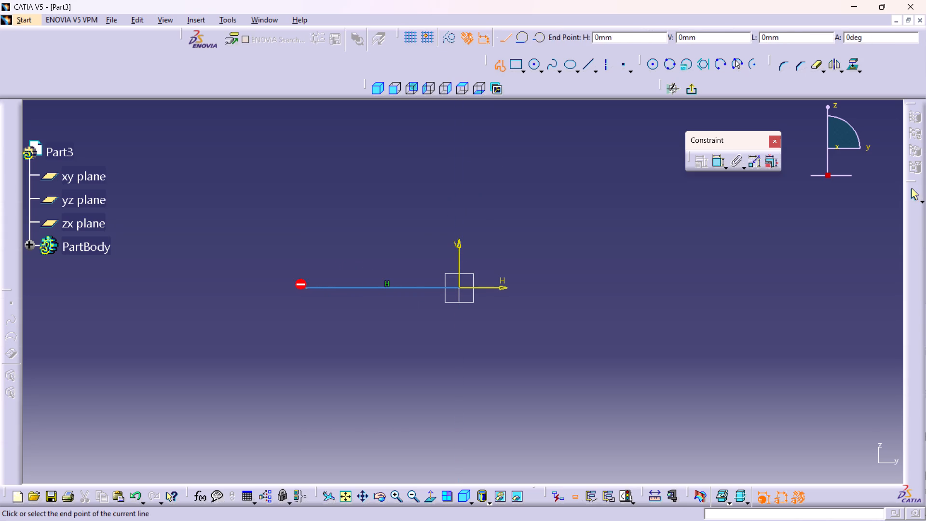
pyautogui.click(309, 172)
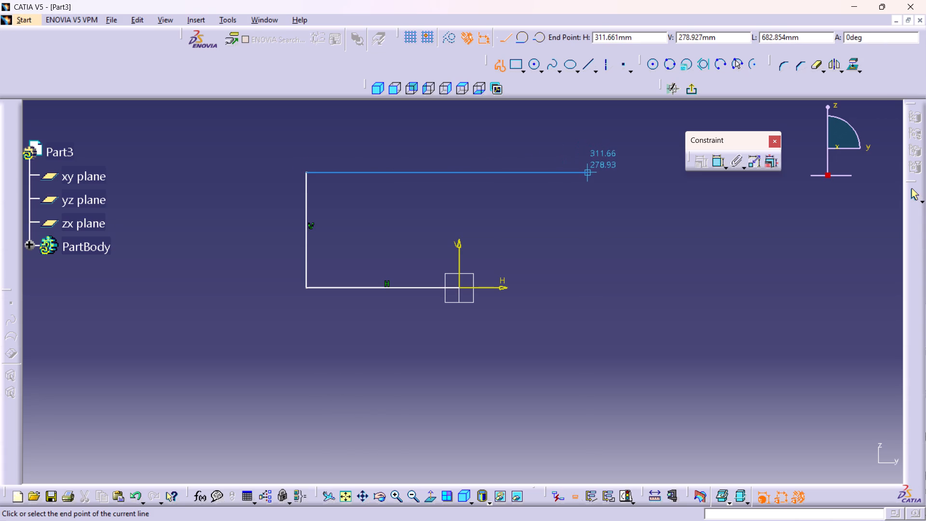
pyautogui.click(588, 173)
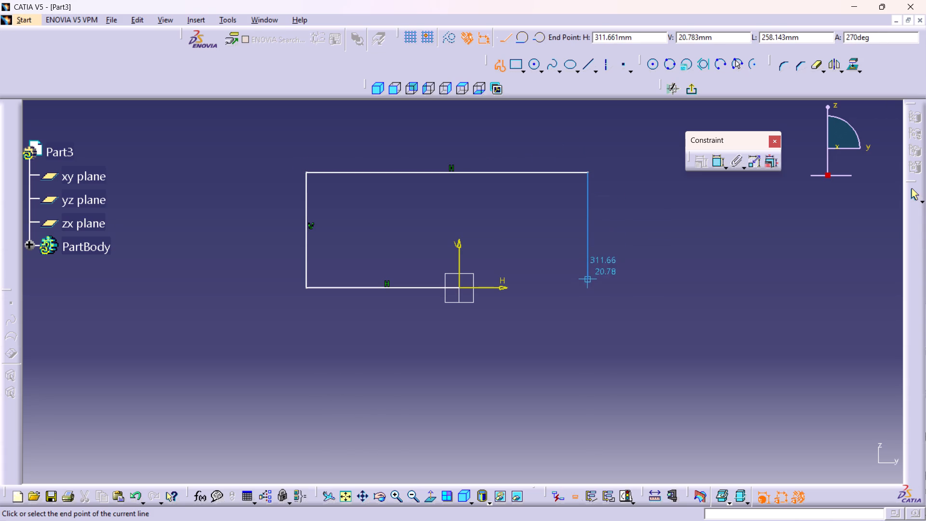
pyautogui.click(587, 288)
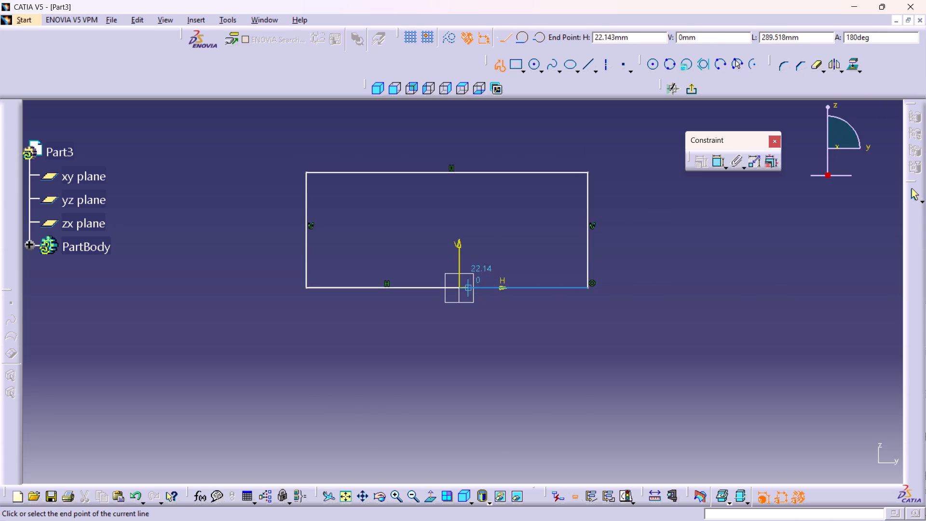
pyautogui.click(460, 287)
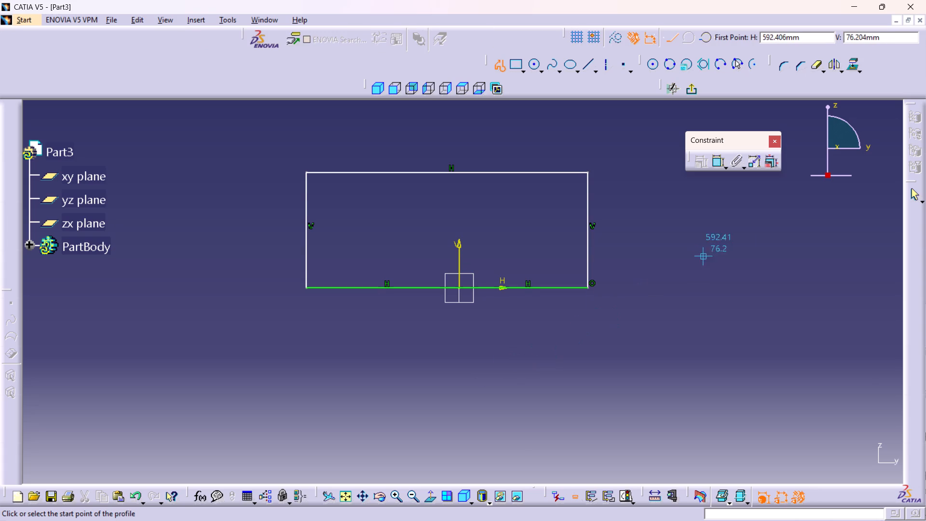
pyautogui.click(912, 192)
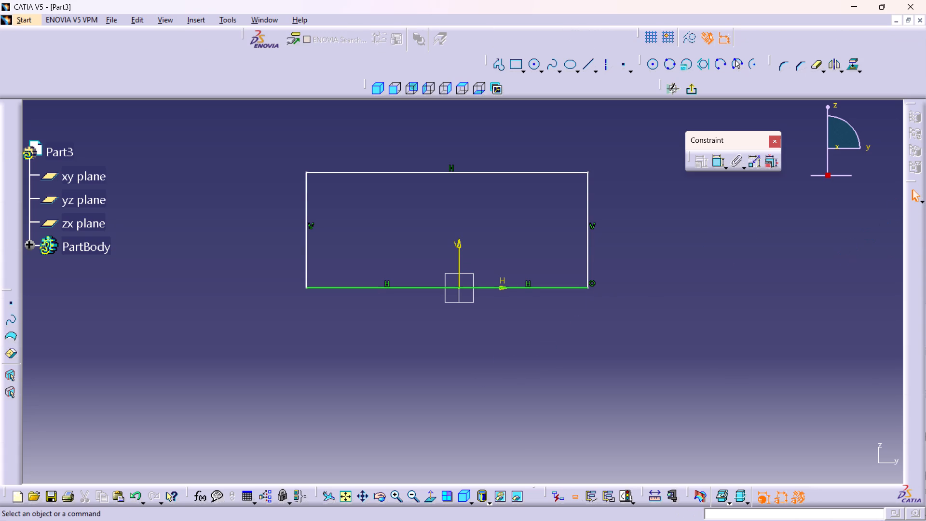
# Sketch a three-line profile below the H axis joining the rectangle's base corners, about 683 mm wide and 220 mm deep.
pyautogui.moveTo(517, 378); pyautogui.dragTo(528, 365, button='middle')
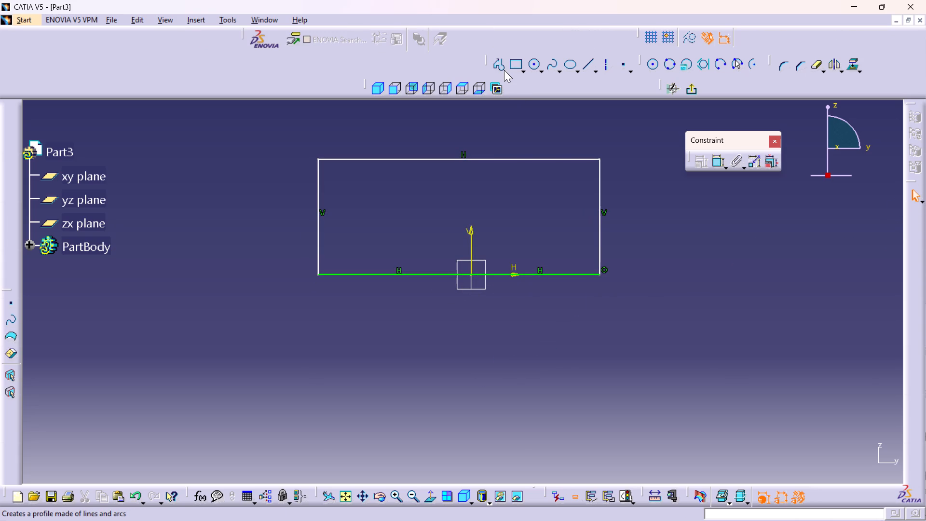
pyautogui.doubleClick(496, 64)
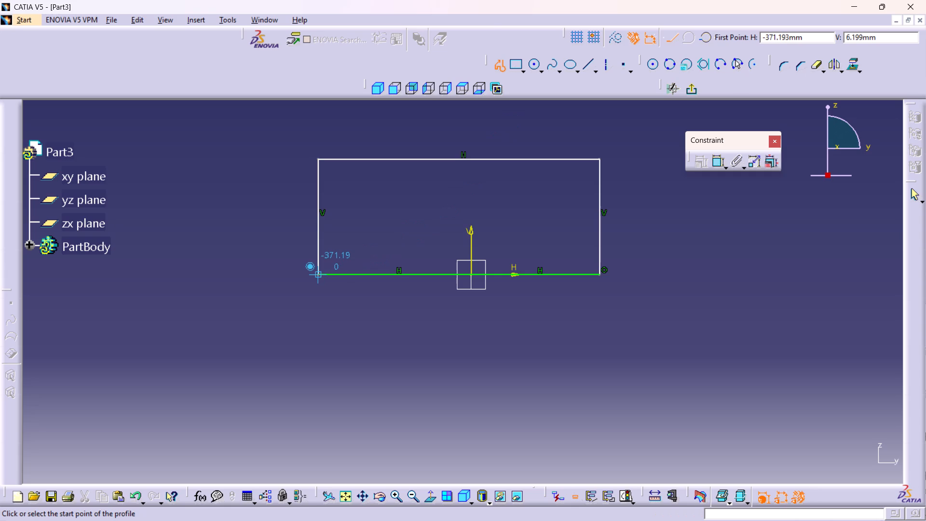
pyautogui.click(317, 275)
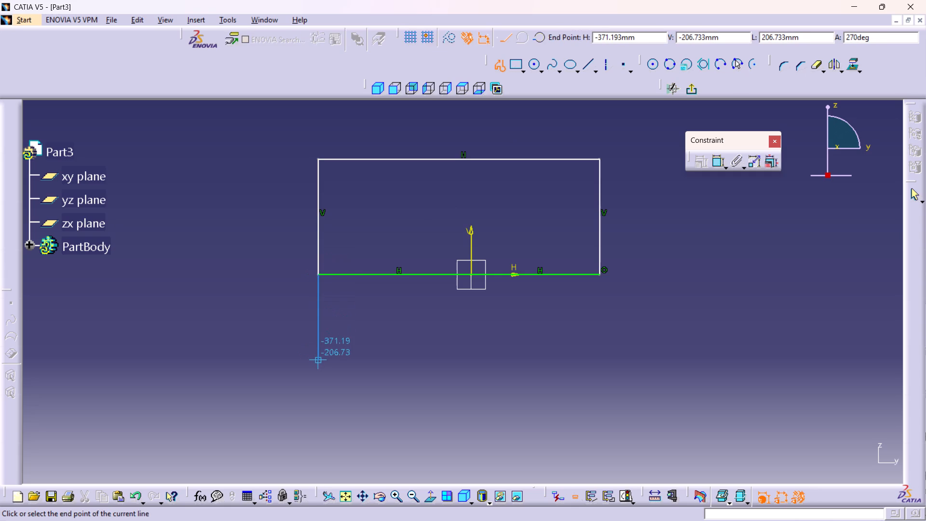
pyautogui.click(318, 366)
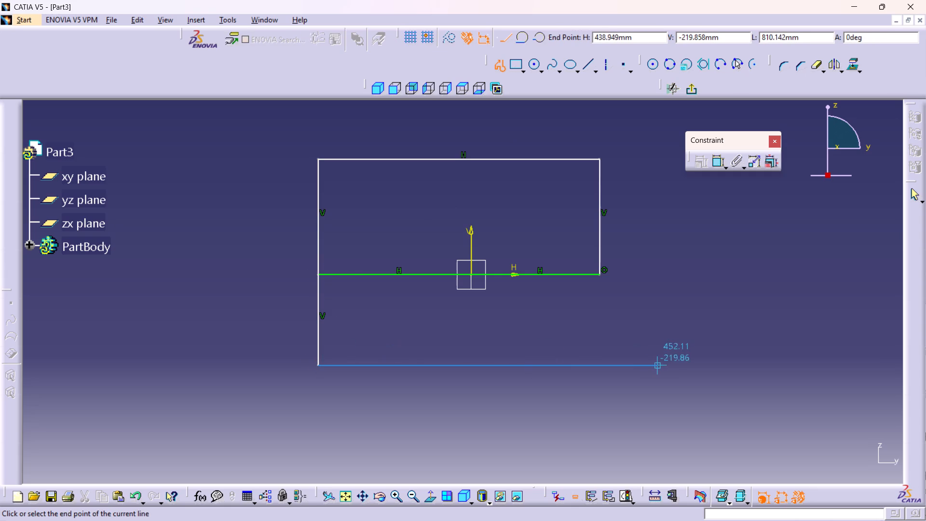
pyautogui.click(602, 366)
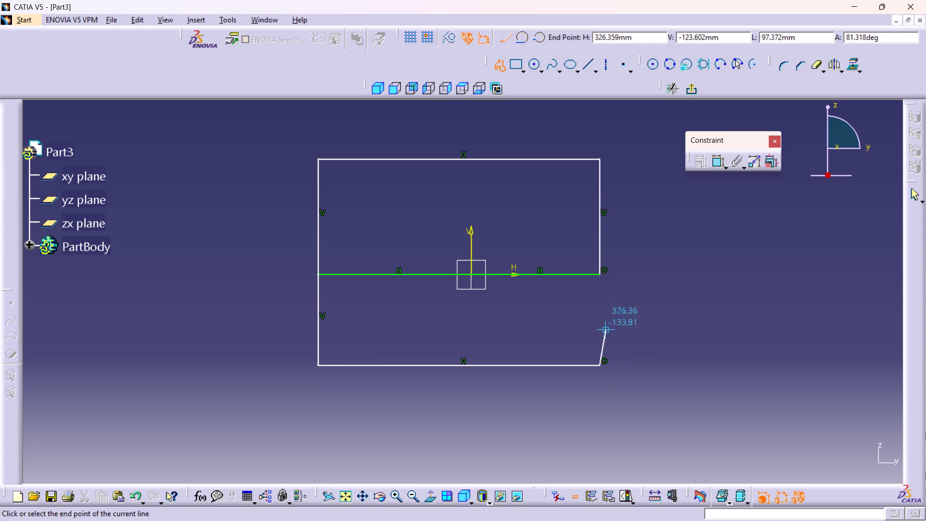
pyautogui.click(599, 272)
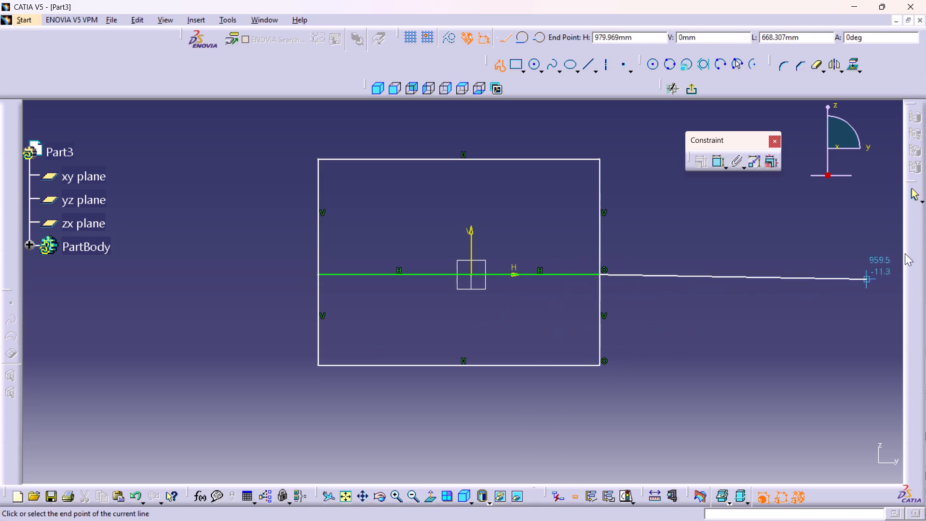
pyautogui.click(911, 194)
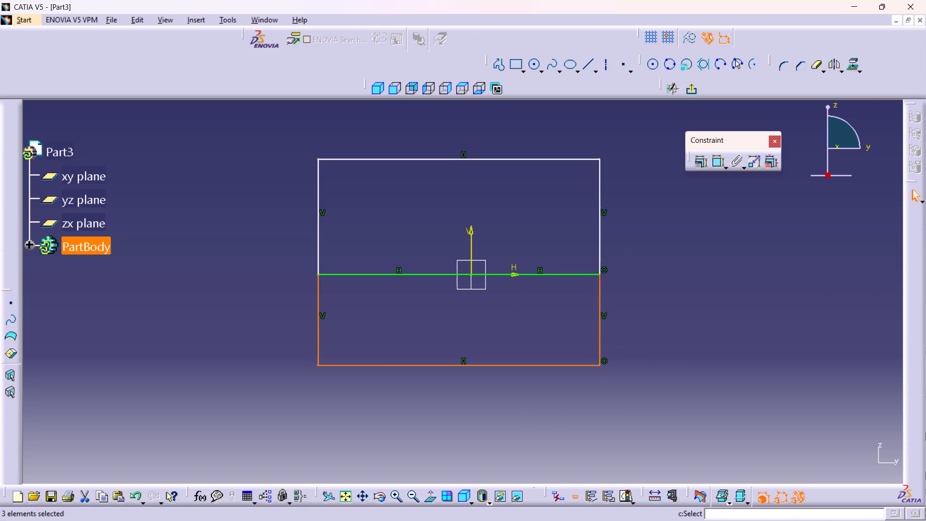
pyautogui.click(691, 319)
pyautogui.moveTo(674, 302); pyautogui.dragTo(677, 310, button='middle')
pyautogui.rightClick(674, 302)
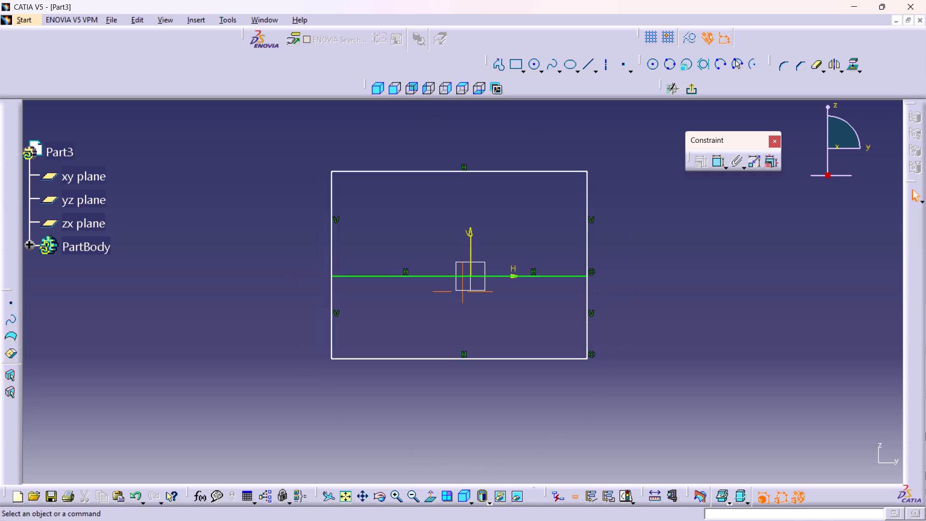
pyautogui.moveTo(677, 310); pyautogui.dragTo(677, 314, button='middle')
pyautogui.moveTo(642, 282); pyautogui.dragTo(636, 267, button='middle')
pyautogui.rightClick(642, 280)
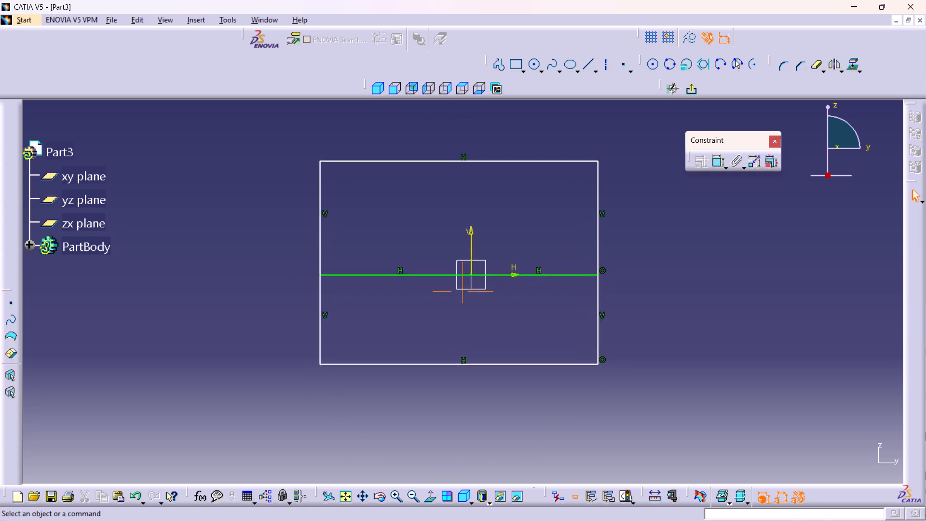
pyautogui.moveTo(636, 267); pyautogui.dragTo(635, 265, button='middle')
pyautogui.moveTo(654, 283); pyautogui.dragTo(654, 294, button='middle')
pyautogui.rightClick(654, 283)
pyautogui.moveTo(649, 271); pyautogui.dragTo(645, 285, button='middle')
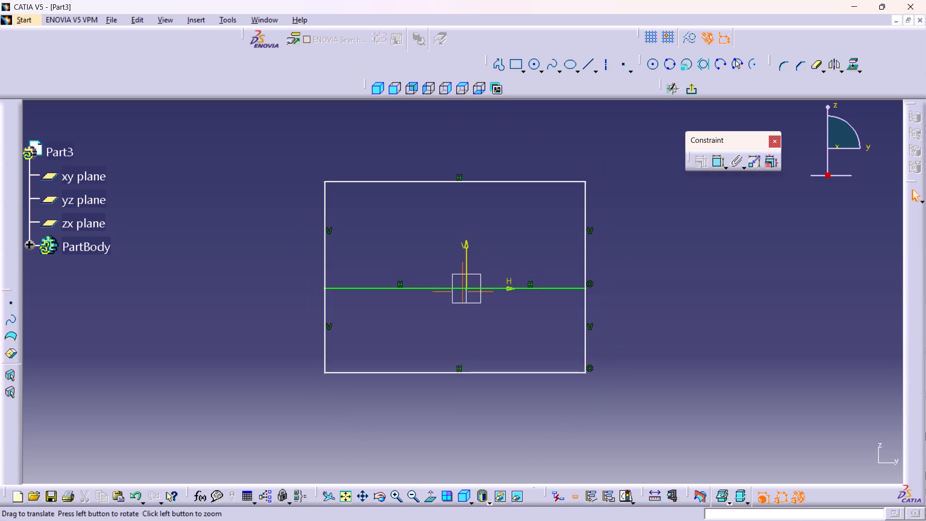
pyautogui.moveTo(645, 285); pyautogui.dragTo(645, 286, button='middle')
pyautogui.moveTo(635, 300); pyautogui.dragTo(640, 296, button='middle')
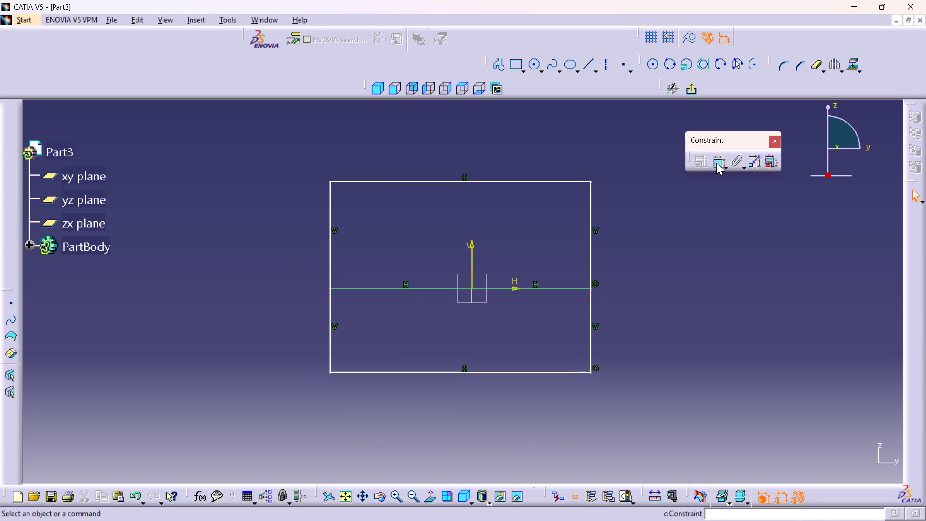
# Start dimensioning the rectangular profiles with the Constraint command kept active for repeated use.
pyautogui.doubleClick(716, 162)
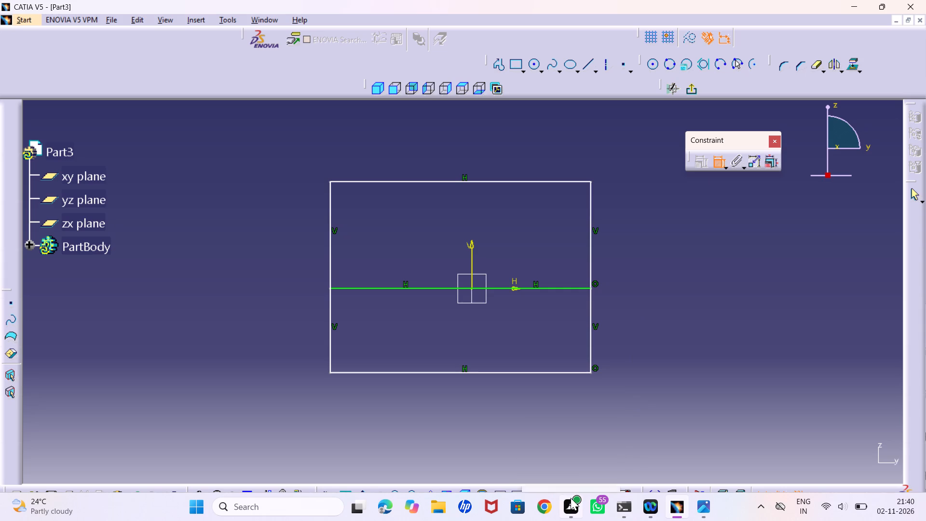
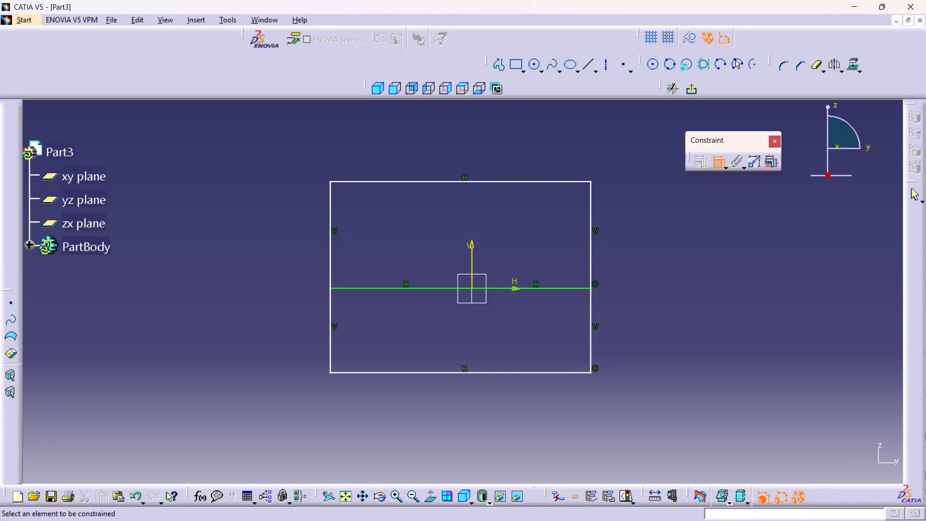
# Dimension the length of the lower rectangle's bottom edge, placing the dimension below the profile.
pyautogui.moveTo(632, 320); pyautogui.dragTo(639, 312, button='middle')
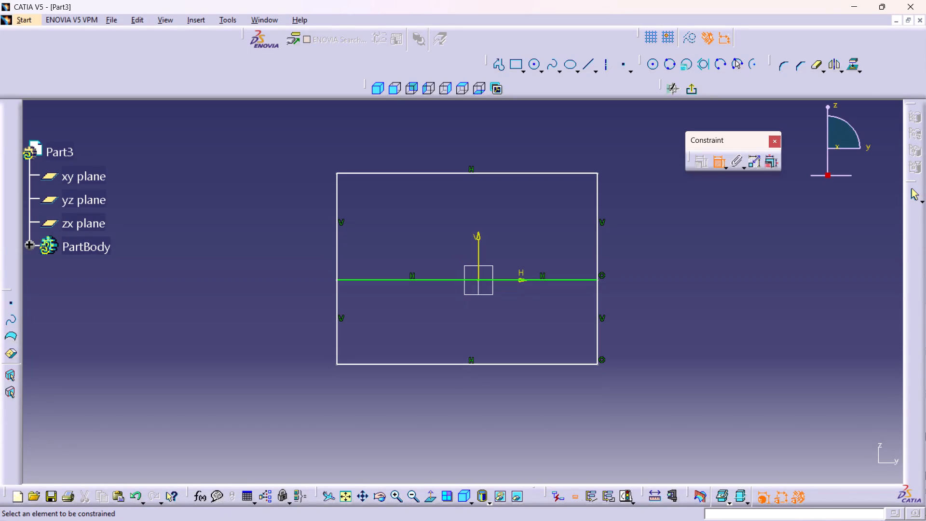
pyautogui.middleClick(628, 325)
pyautogui.moveTo(557, 329); pyautogui.dragTo(712, 345, button='middle')
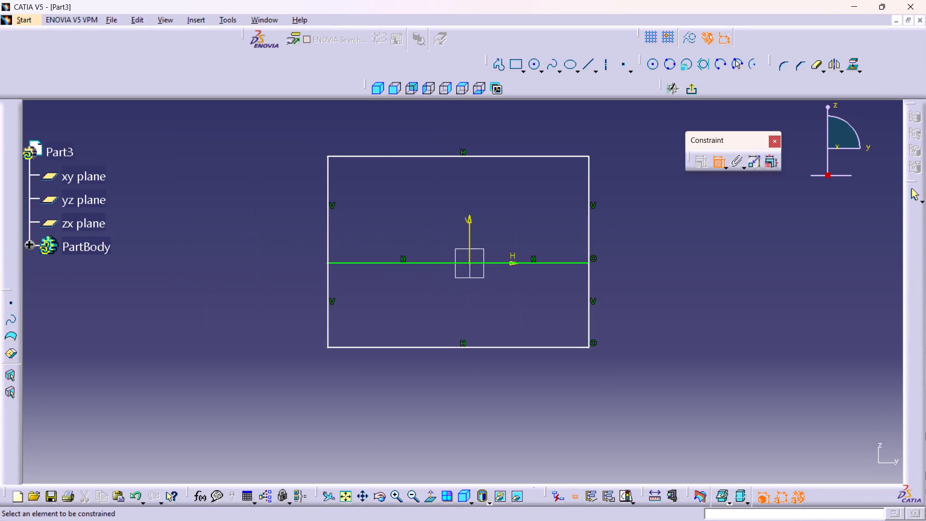
pyautogui.moveTo(670, 321); pyautogui.dragTo(685, 332, button='middle')
pyautogui.click(563, 359)
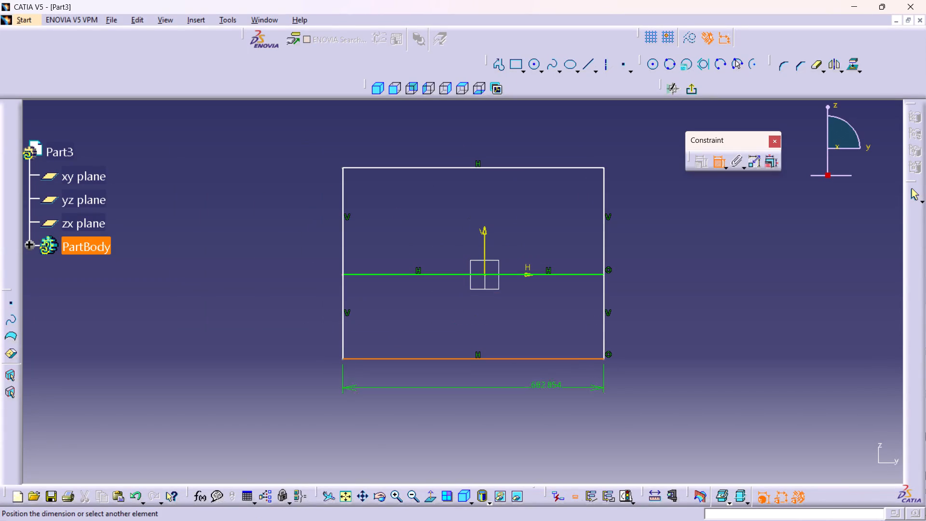
pyautogui.click(506, 395)
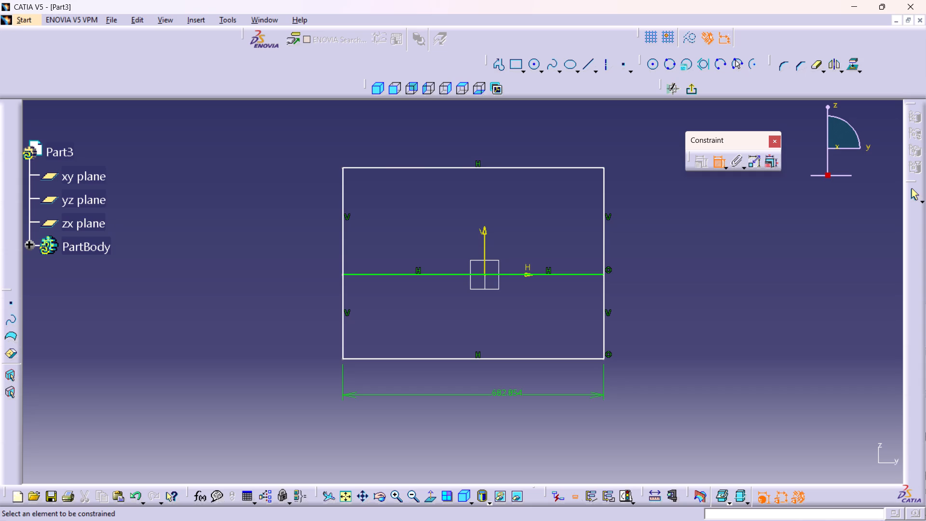
# Dimension the overall height between the upper rectangle's top edge and the lower rectangle's bottom edge, placing the dimension beside their right edges.
pyautogui.click(530, 167)
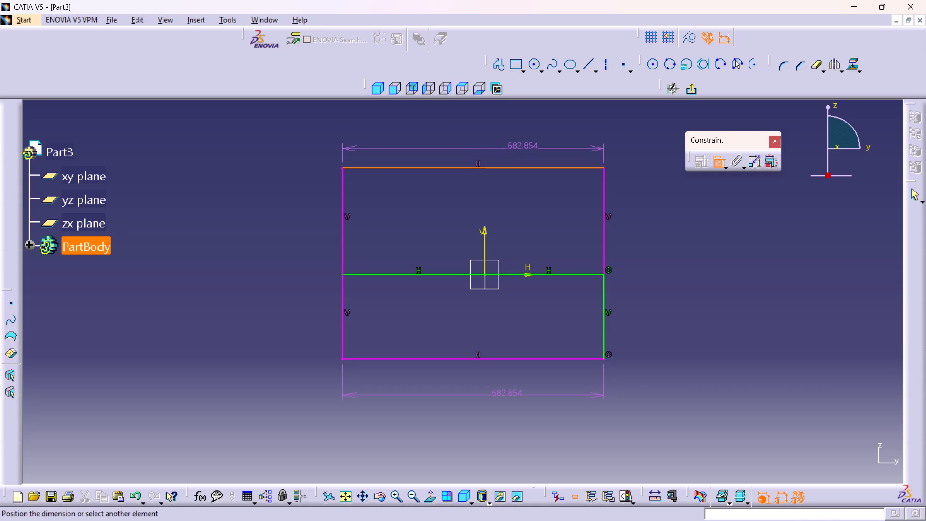
pyautogui.click(718, 162)
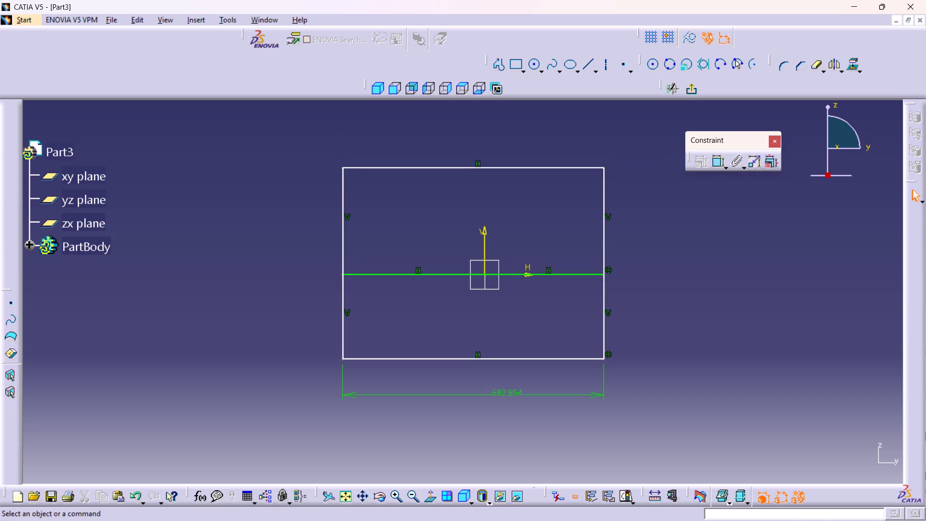
pyautogui.click(605, 290)
pyautogui.click(561, 167)
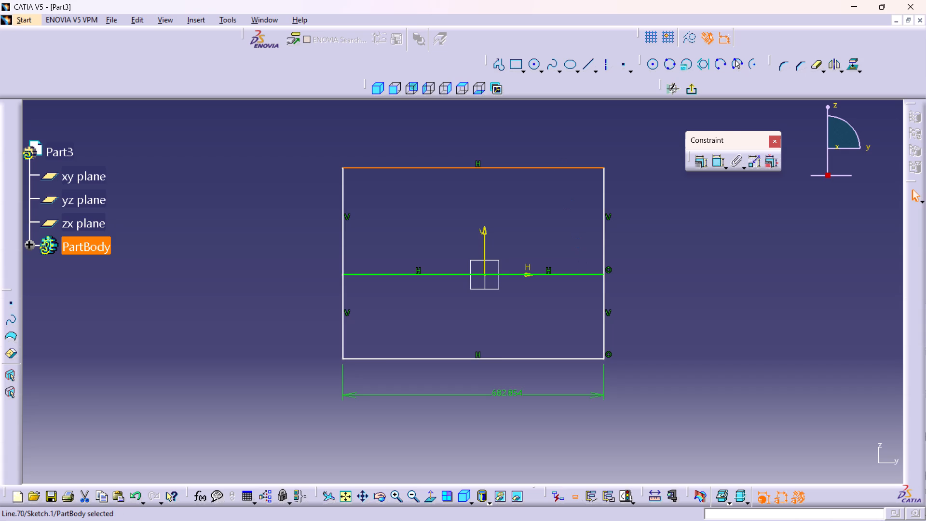
pyautogui.click(586, 358)
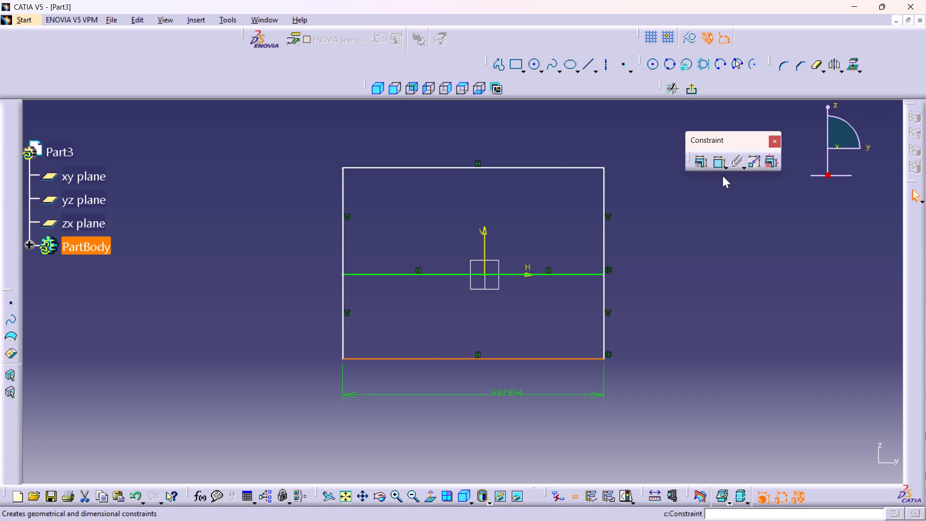
pyautogui.click(714, 157)
pyautogui.click(561, 167)
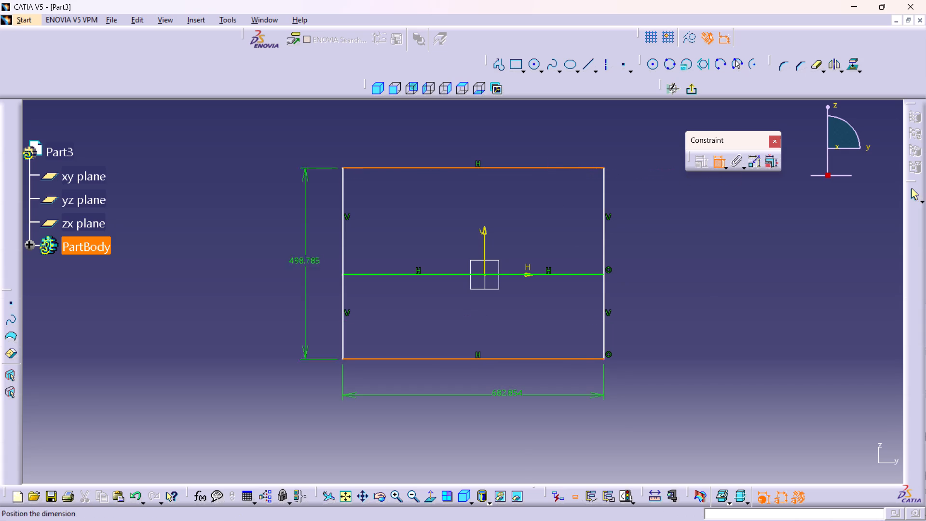
pyautogui.click(673, 242)
# Dimension the upper rectangle's left vertical edge with the Constraint command kept active, placing the dimension outside the profile.
pyautogui.doubleClick(716, 157)
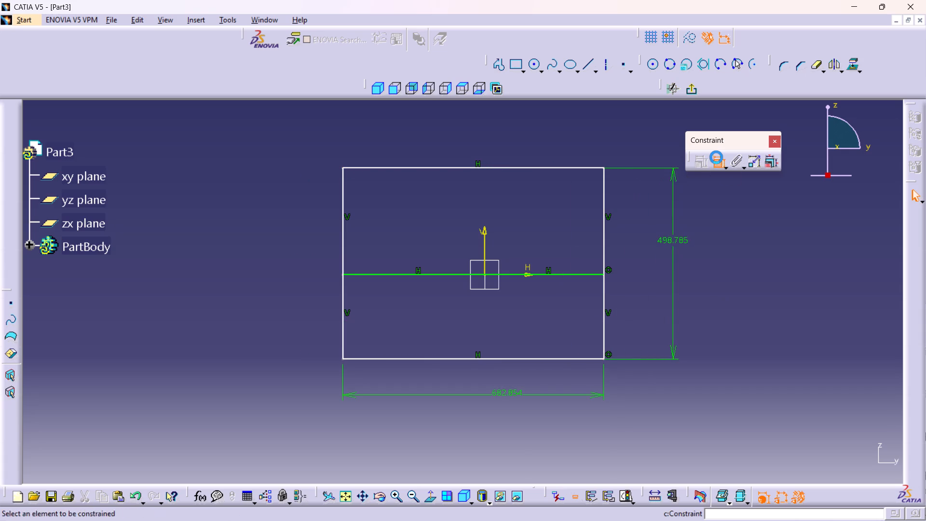
pyautogui.click(340, 211)
pyautogui.click(260, 226)
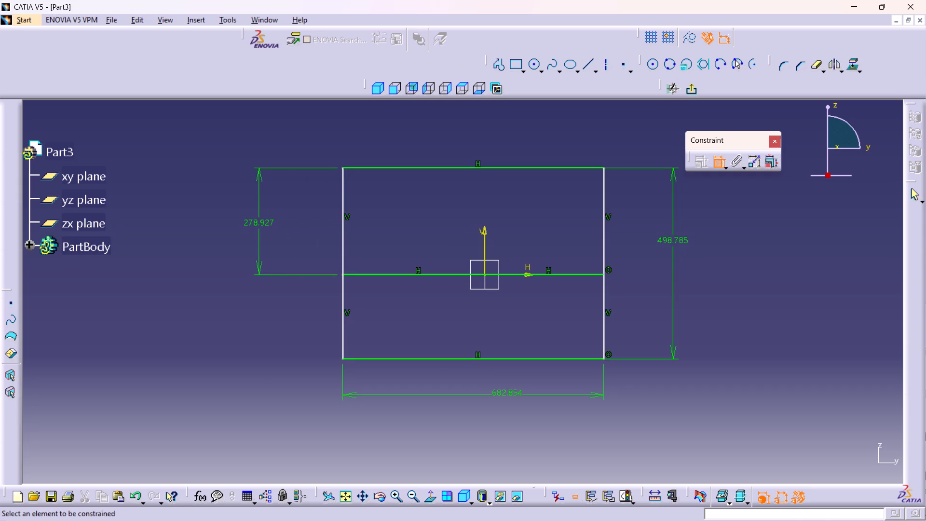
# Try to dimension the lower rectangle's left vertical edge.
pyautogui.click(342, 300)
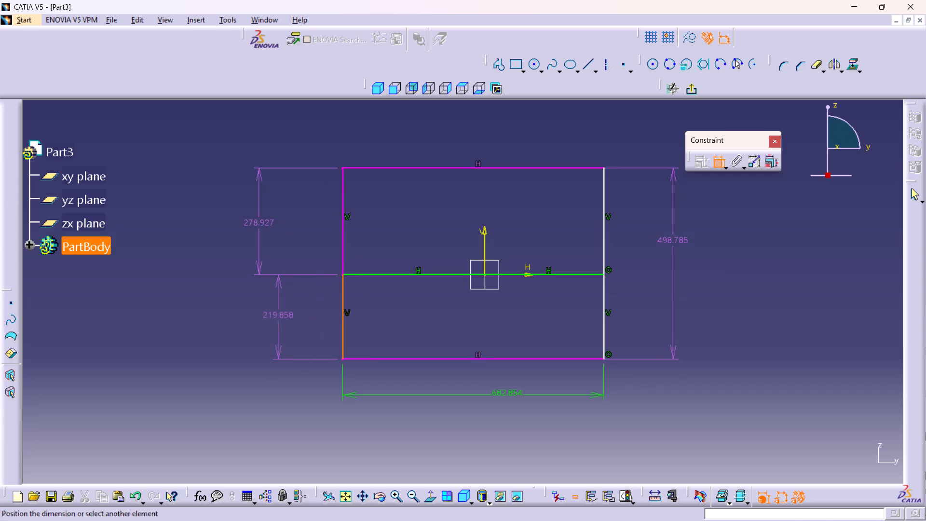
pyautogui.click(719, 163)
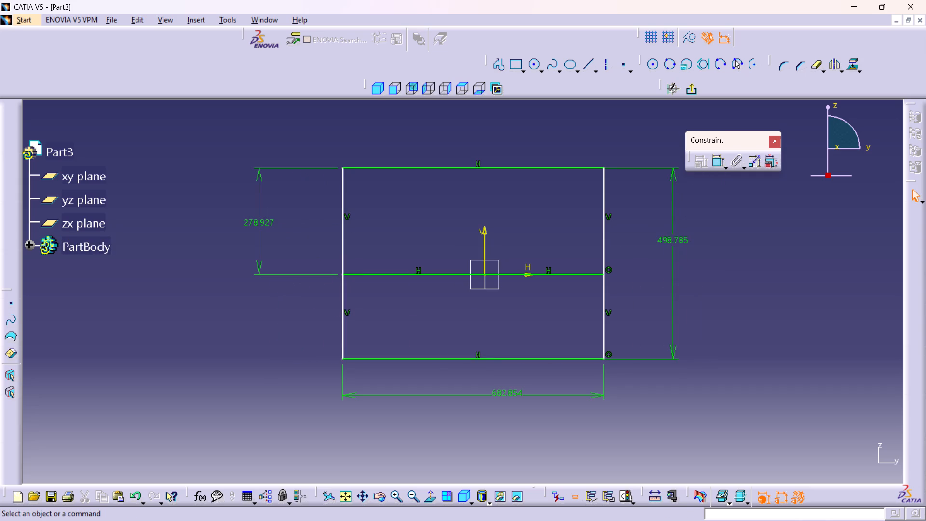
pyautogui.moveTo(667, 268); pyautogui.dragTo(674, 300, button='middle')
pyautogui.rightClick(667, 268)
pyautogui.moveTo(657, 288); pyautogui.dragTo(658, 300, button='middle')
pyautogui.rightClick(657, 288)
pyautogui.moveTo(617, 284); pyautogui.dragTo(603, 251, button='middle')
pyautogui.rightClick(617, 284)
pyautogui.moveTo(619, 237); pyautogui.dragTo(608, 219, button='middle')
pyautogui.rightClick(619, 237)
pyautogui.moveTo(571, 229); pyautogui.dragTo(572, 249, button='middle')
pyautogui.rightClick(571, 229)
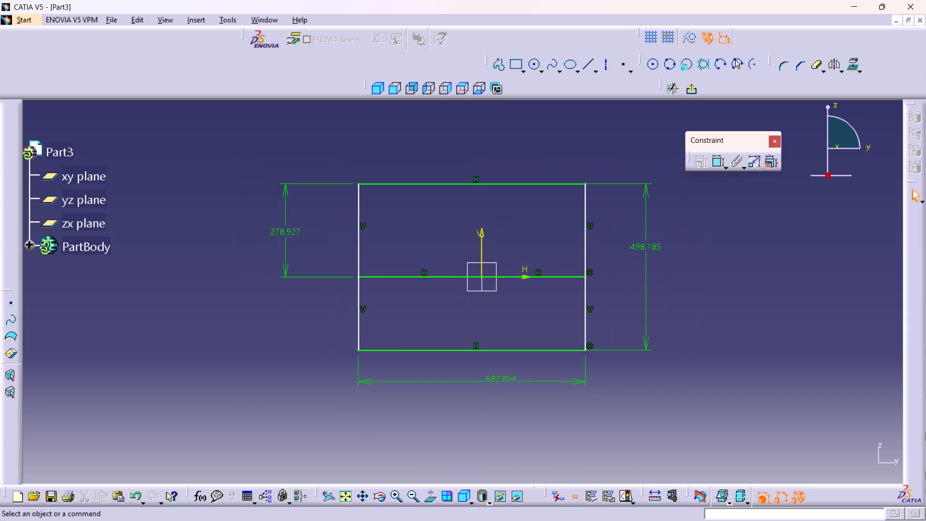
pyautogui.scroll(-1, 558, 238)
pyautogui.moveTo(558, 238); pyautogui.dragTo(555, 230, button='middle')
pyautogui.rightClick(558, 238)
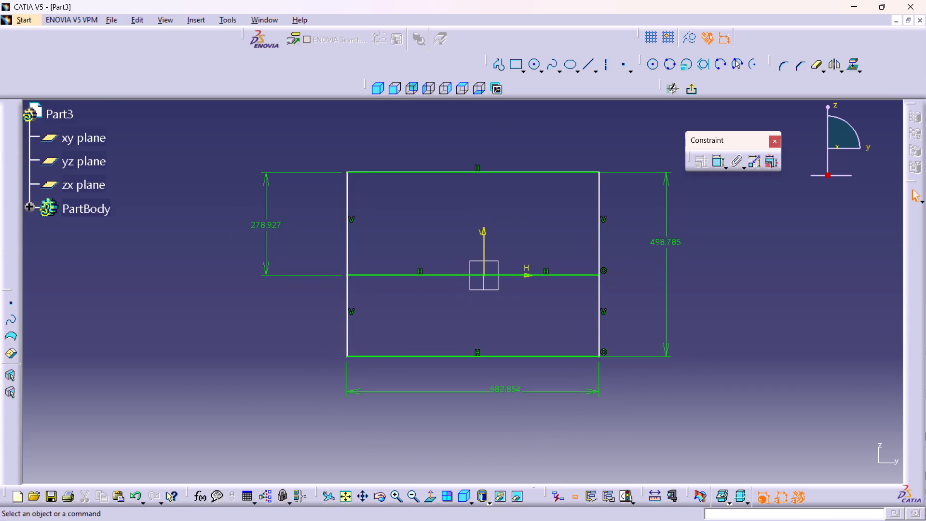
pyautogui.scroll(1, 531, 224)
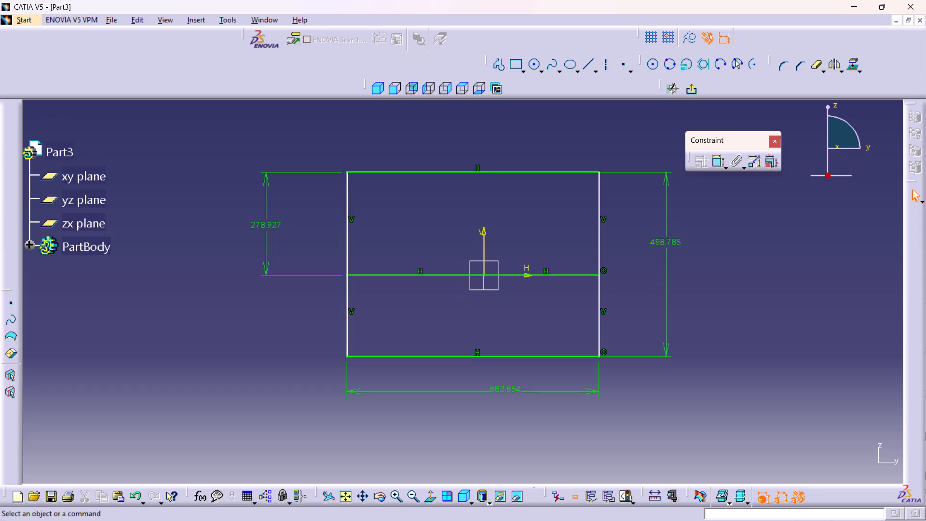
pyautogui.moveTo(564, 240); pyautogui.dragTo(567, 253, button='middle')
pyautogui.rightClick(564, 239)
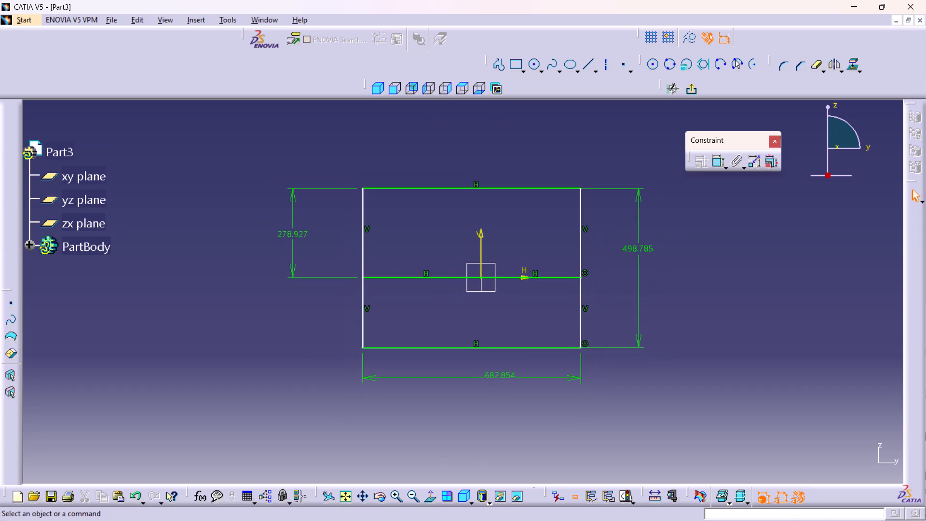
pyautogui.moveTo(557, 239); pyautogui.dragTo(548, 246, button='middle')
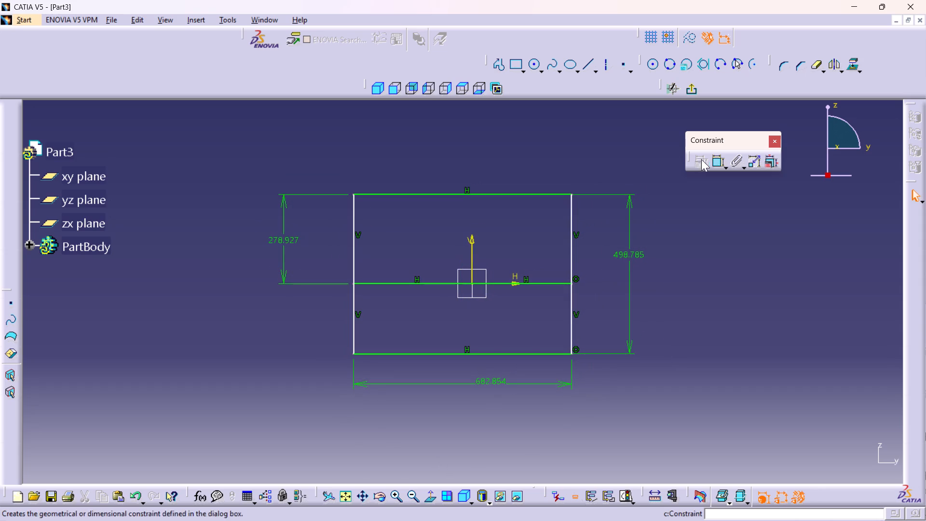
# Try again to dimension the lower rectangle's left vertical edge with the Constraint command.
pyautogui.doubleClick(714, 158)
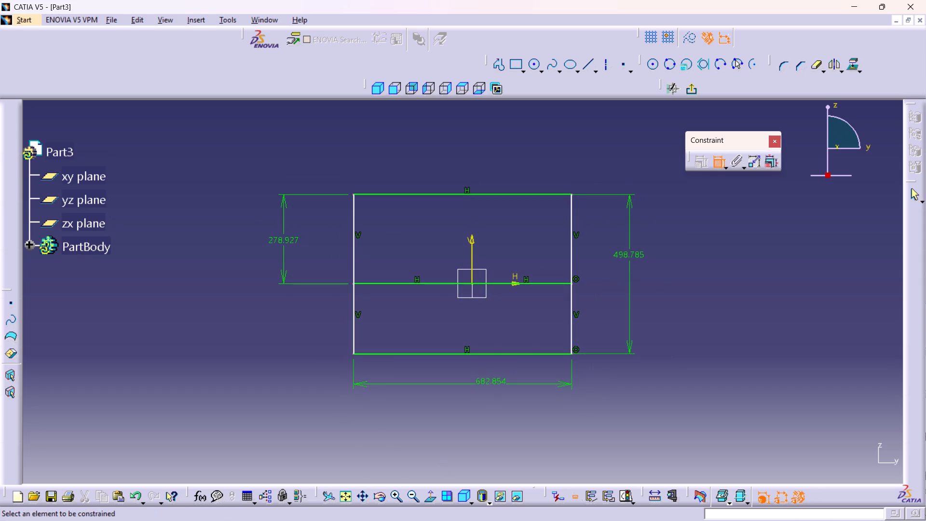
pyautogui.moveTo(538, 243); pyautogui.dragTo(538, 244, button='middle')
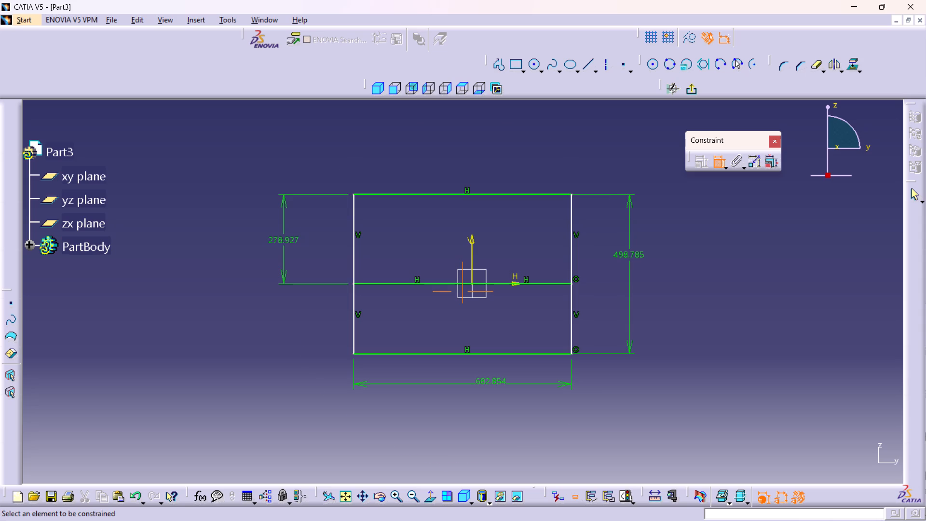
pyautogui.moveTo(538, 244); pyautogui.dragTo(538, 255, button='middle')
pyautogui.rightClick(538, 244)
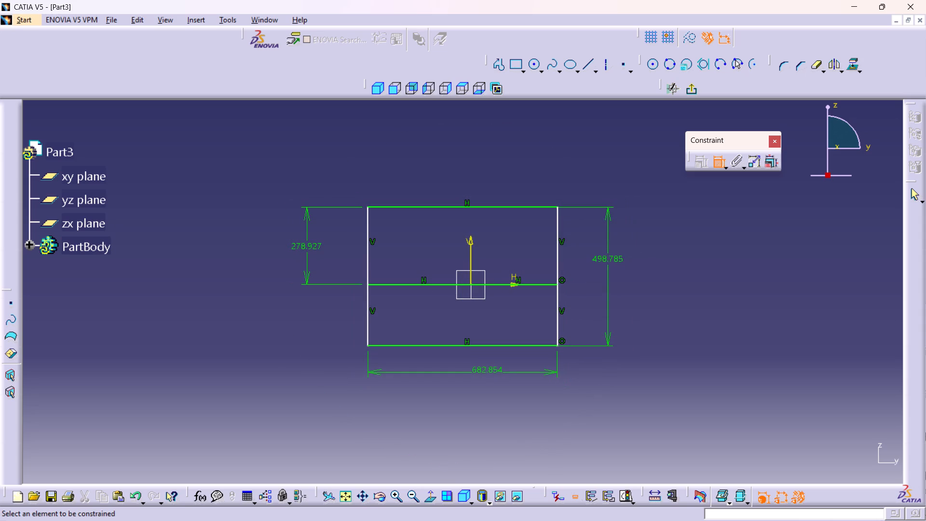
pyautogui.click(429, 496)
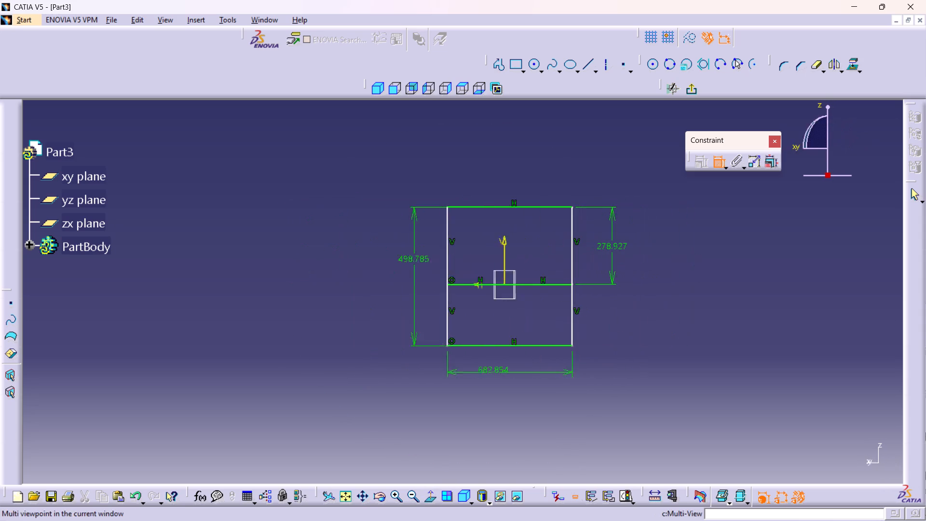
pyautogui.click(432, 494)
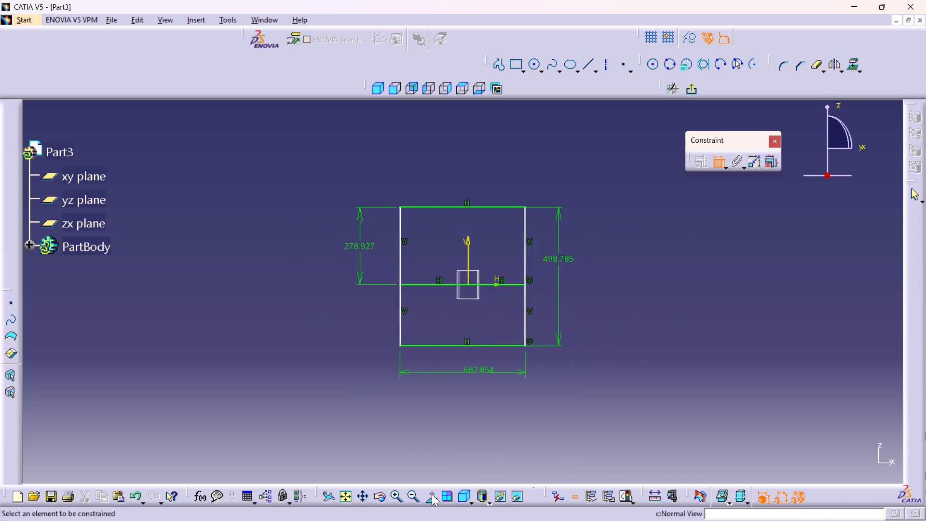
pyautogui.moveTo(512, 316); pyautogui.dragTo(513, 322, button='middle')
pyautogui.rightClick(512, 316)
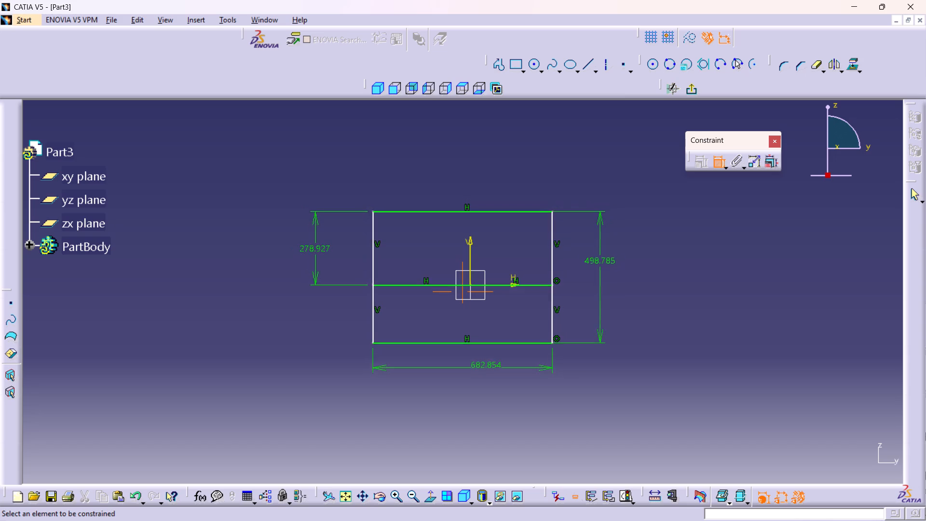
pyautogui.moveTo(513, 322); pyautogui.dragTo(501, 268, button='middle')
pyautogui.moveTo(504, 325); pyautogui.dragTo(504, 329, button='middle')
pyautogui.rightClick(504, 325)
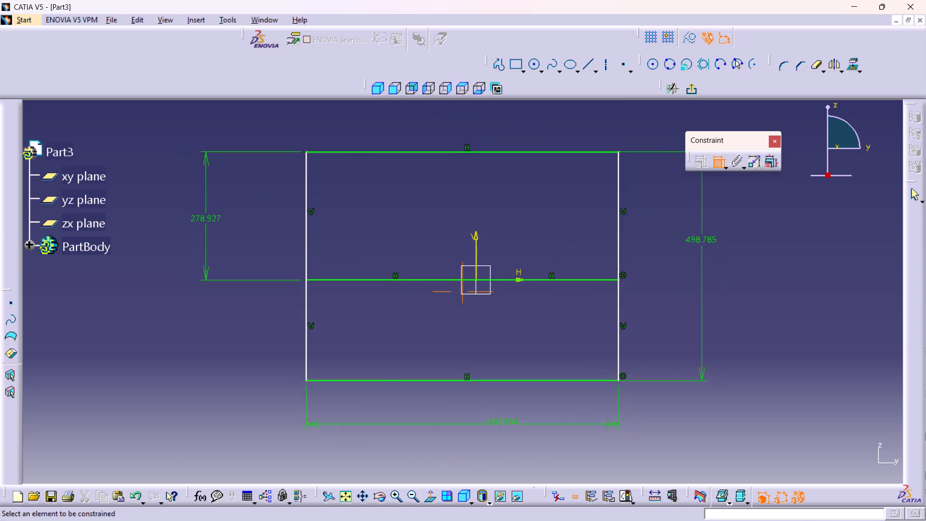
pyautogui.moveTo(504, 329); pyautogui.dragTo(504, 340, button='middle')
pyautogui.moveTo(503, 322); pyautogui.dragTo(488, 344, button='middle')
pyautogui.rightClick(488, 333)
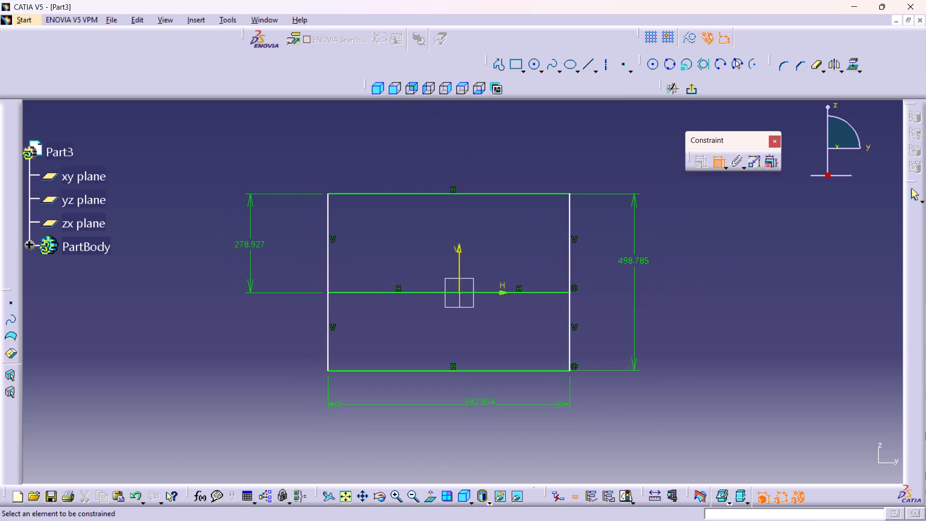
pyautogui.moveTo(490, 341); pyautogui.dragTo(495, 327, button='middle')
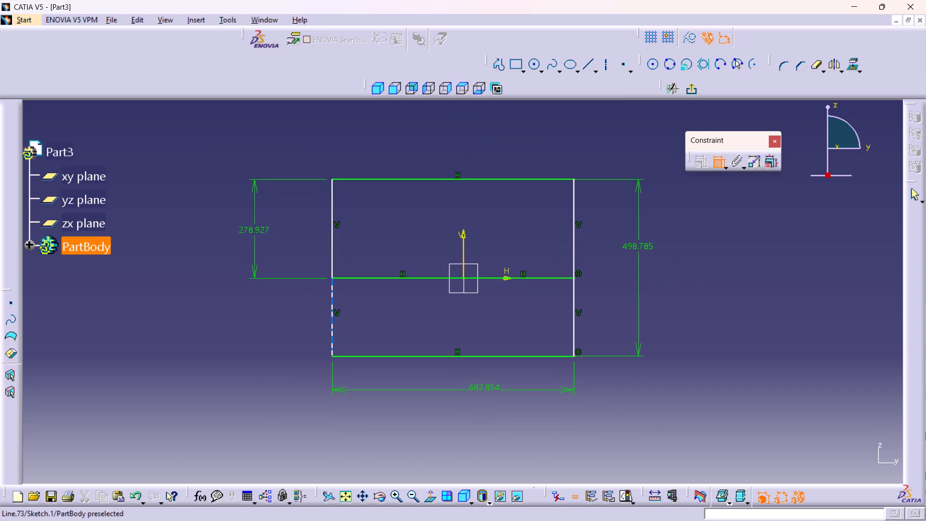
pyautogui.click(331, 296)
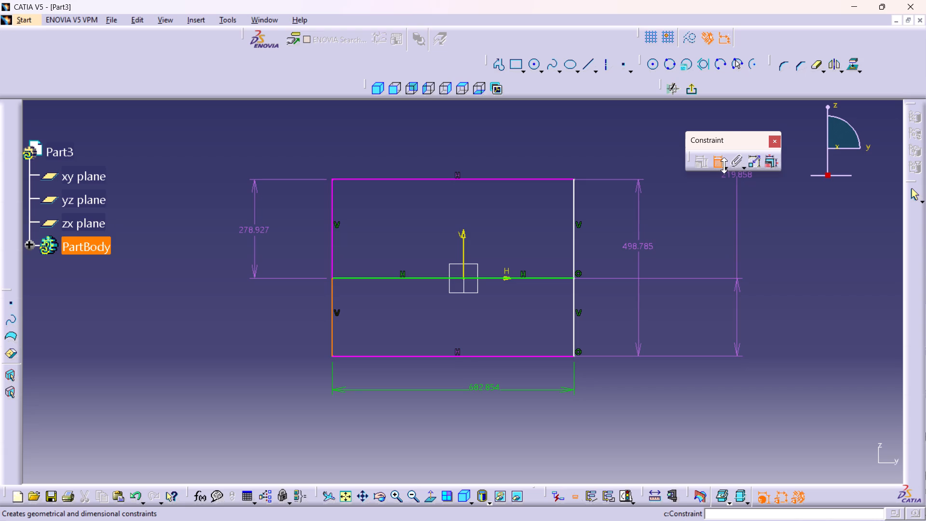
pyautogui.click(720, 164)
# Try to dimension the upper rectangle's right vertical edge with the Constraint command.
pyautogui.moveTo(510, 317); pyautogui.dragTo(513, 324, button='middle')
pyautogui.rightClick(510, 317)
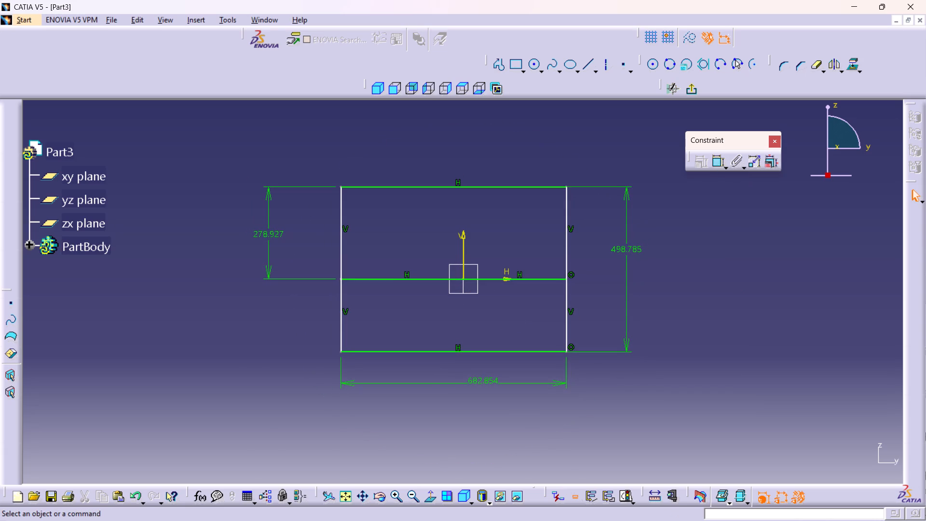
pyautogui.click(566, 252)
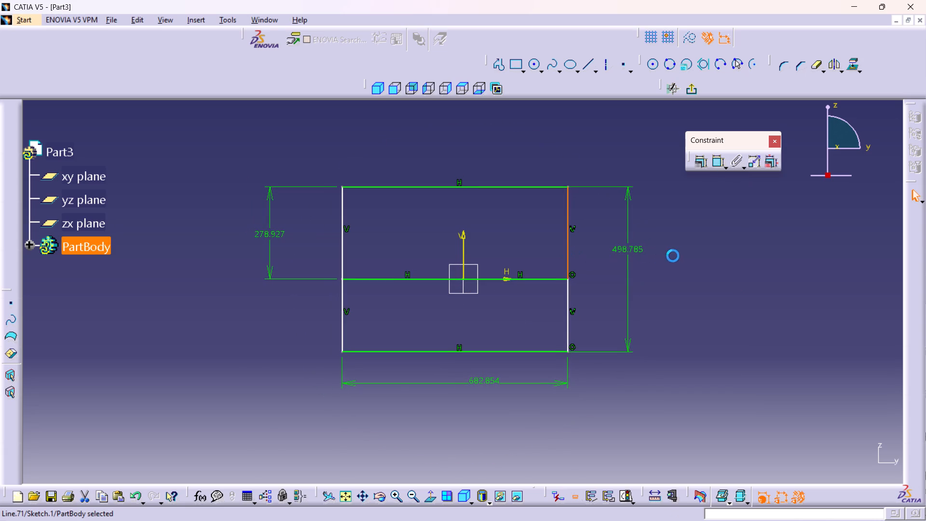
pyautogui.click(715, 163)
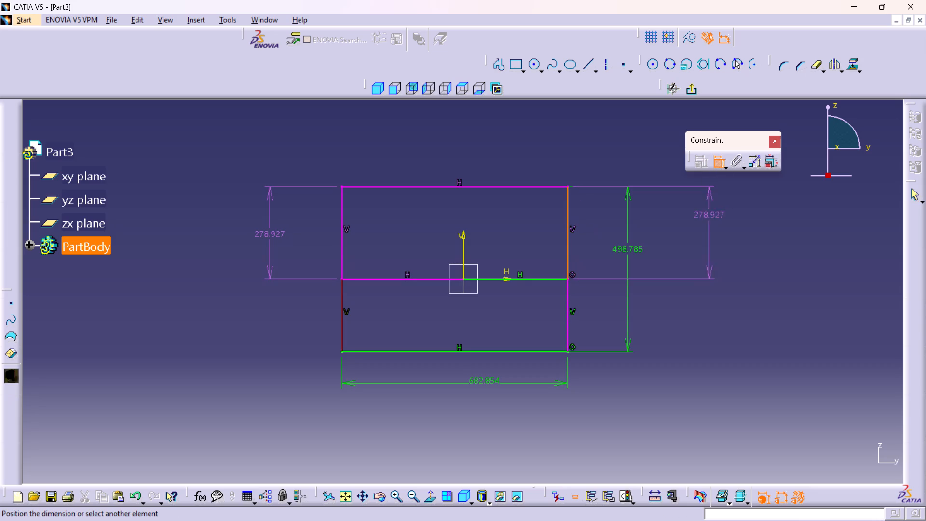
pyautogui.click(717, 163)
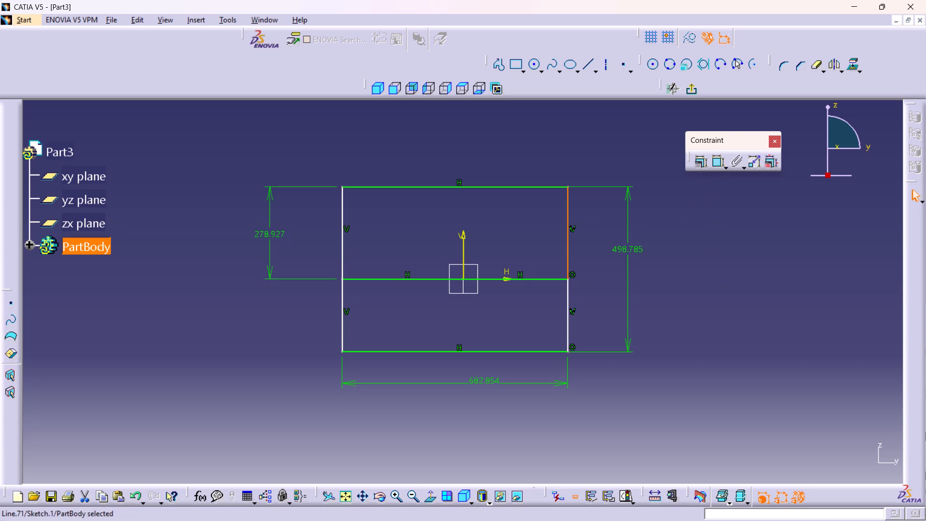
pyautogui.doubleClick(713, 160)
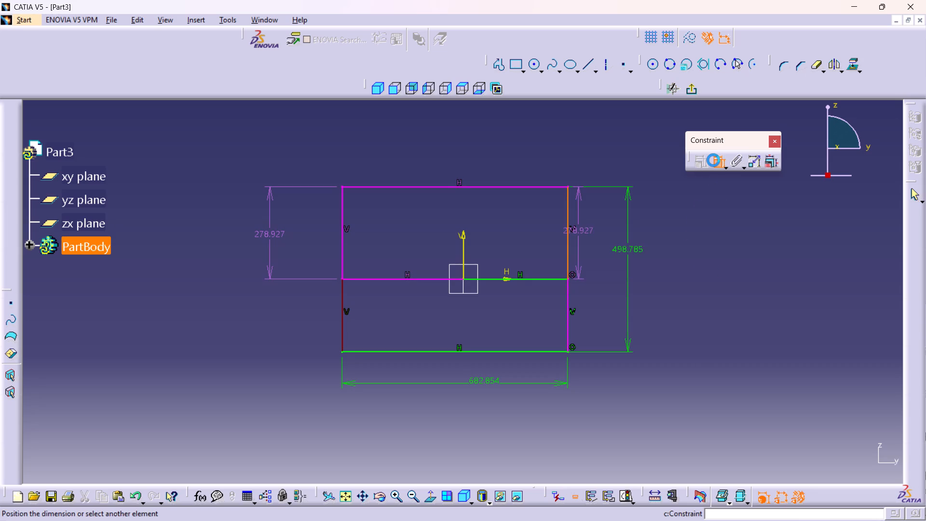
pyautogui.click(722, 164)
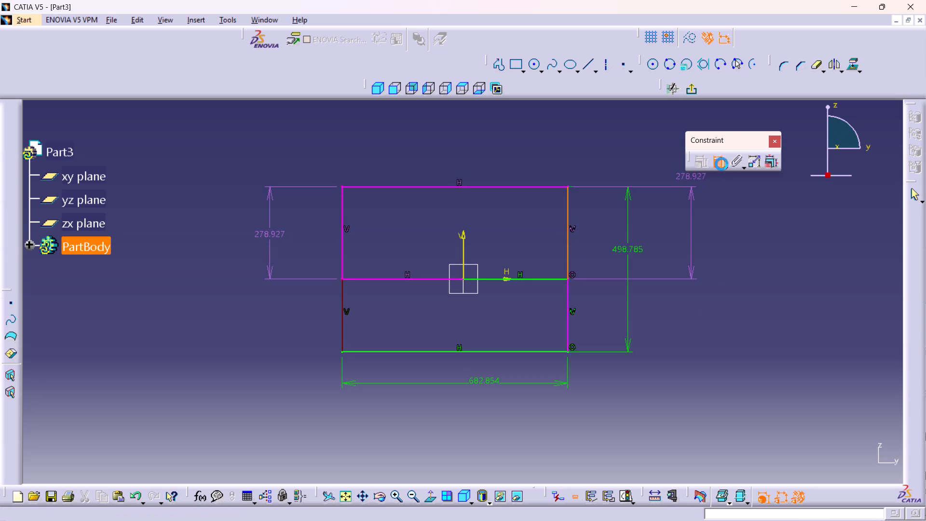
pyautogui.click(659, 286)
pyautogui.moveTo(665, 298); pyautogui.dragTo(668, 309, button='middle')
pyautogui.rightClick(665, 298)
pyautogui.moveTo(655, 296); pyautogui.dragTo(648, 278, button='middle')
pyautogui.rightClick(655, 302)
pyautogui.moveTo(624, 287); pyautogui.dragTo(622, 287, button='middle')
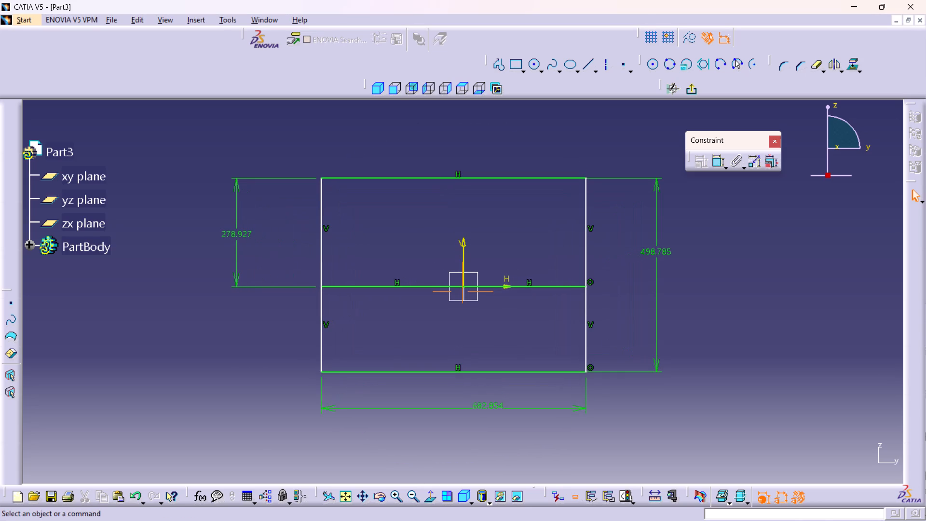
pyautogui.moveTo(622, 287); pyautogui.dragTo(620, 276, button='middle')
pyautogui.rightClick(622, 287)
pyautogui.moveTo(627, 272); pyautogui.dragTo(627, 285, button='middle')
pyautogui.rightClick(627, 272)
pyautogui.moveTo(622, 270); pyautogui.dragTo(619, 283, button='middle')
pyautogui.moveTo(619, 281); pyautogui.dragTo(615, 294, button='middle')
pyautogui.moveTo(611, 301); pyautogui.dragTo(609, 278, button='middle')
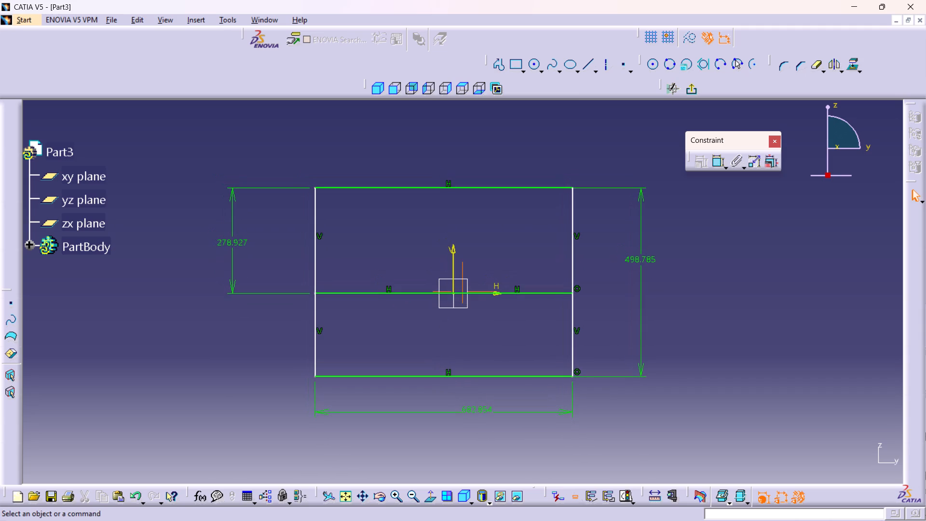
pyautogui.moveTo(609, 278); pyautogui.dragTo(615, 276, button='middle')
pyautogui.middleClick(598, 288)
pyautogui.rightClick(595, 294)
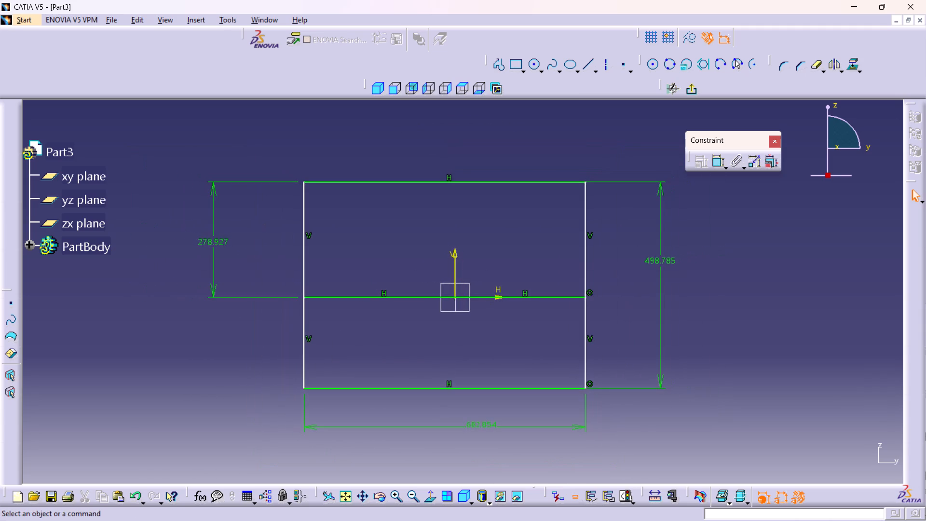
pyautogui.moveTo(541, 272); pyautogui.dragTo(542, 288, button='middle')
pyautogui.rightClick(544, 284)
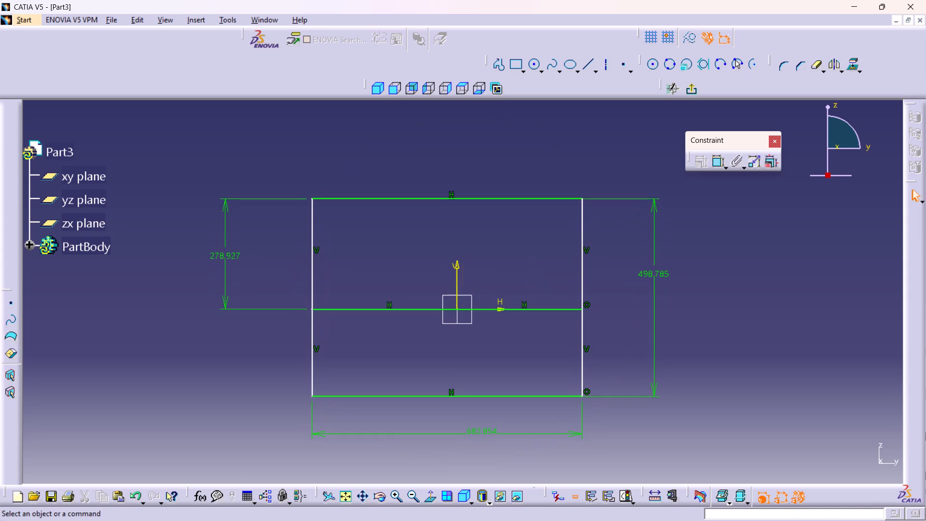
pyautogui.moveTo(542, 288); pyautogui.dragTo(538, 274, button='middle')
# Delete the overall height dimension spanning both stacked rectangles.
pyautogui.doubleClick(720, 162)
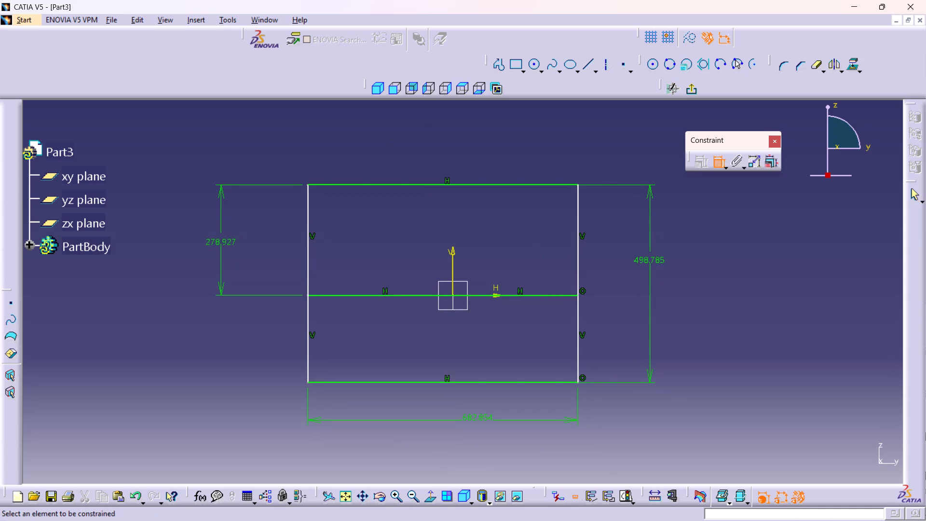
pyautogui.rightClick(643, 253)
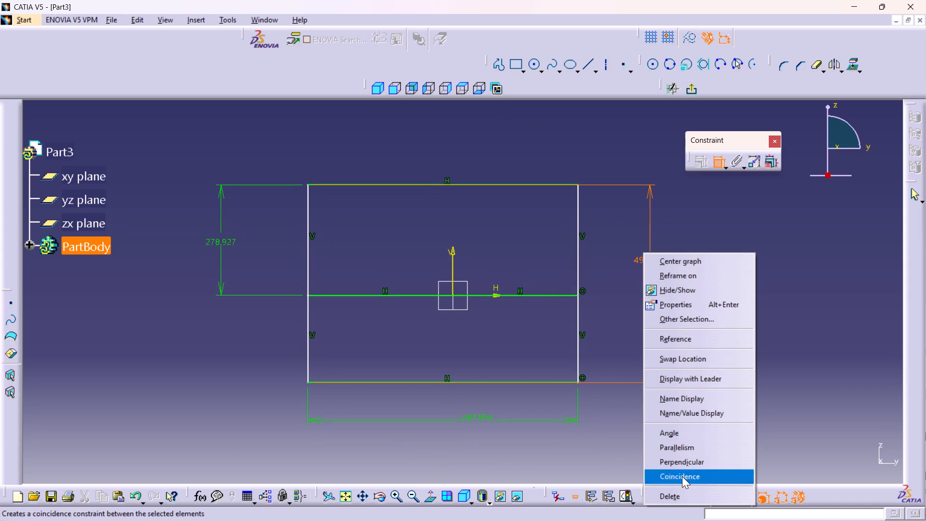
pyautogui.click(680, 490)
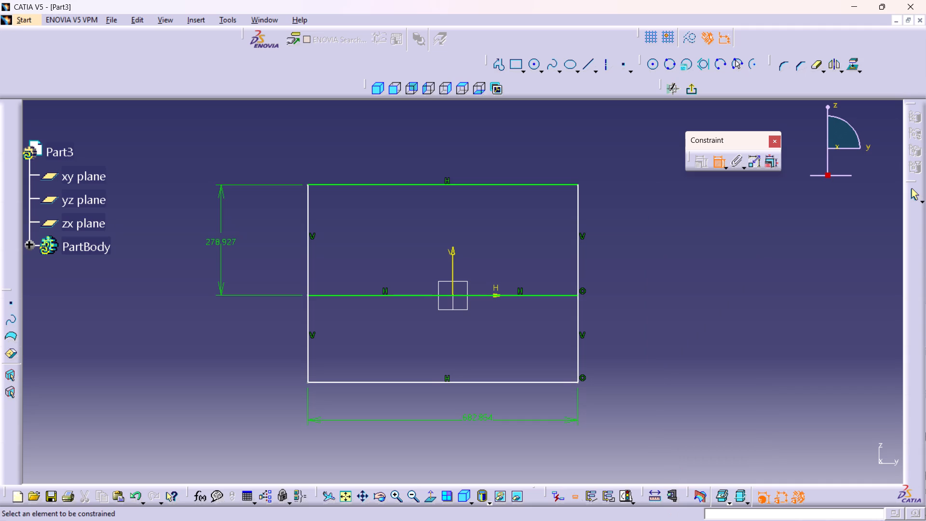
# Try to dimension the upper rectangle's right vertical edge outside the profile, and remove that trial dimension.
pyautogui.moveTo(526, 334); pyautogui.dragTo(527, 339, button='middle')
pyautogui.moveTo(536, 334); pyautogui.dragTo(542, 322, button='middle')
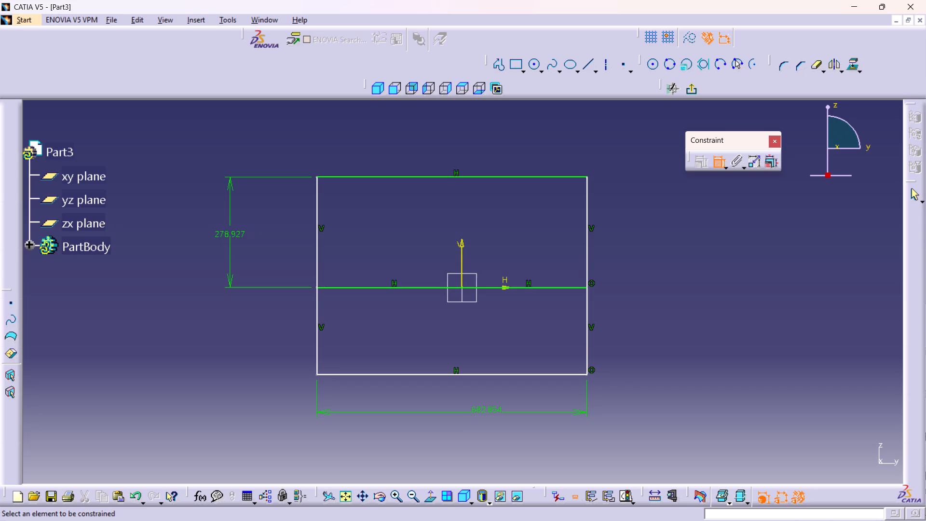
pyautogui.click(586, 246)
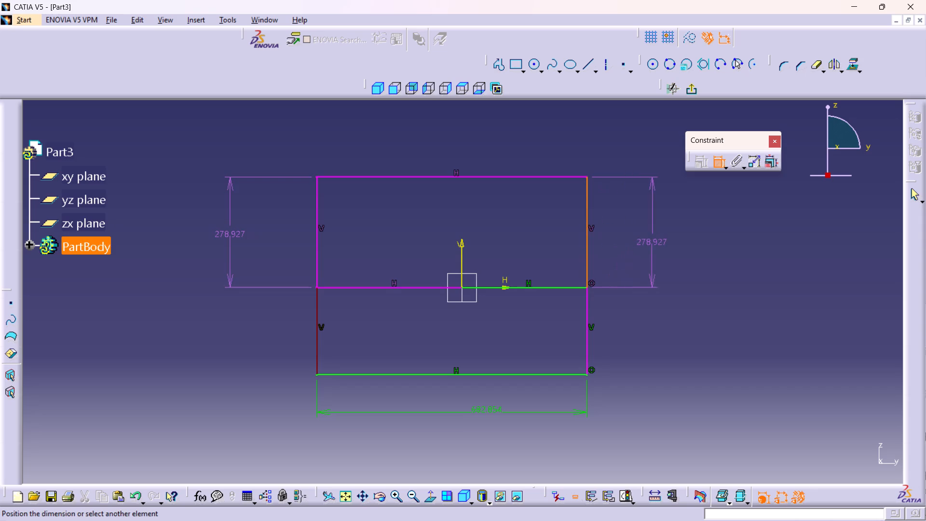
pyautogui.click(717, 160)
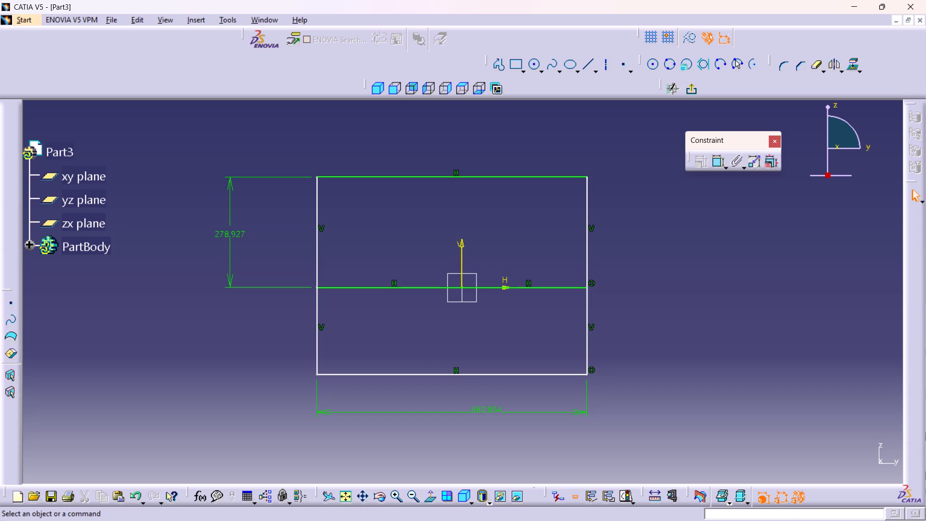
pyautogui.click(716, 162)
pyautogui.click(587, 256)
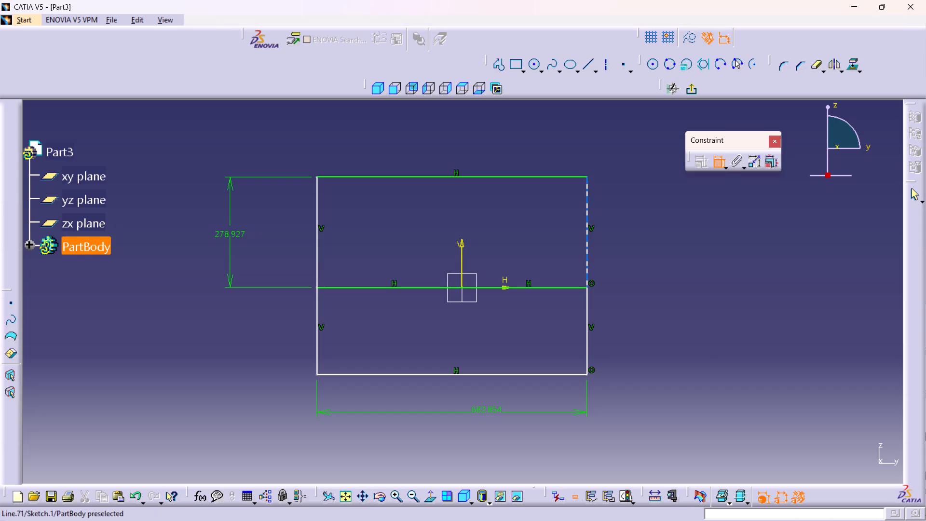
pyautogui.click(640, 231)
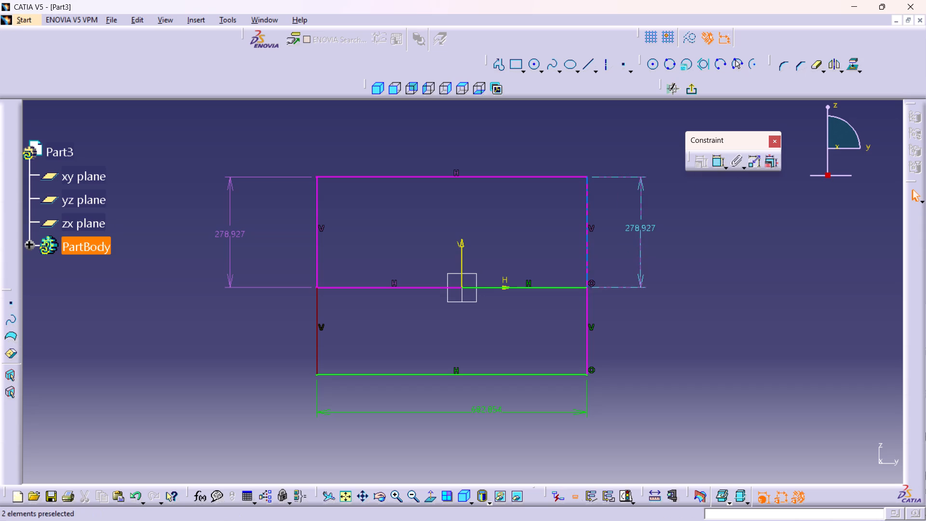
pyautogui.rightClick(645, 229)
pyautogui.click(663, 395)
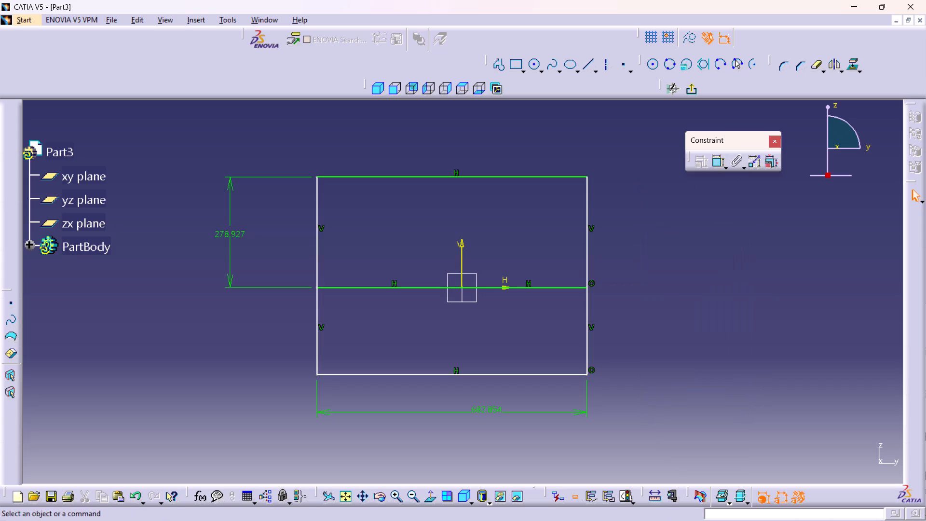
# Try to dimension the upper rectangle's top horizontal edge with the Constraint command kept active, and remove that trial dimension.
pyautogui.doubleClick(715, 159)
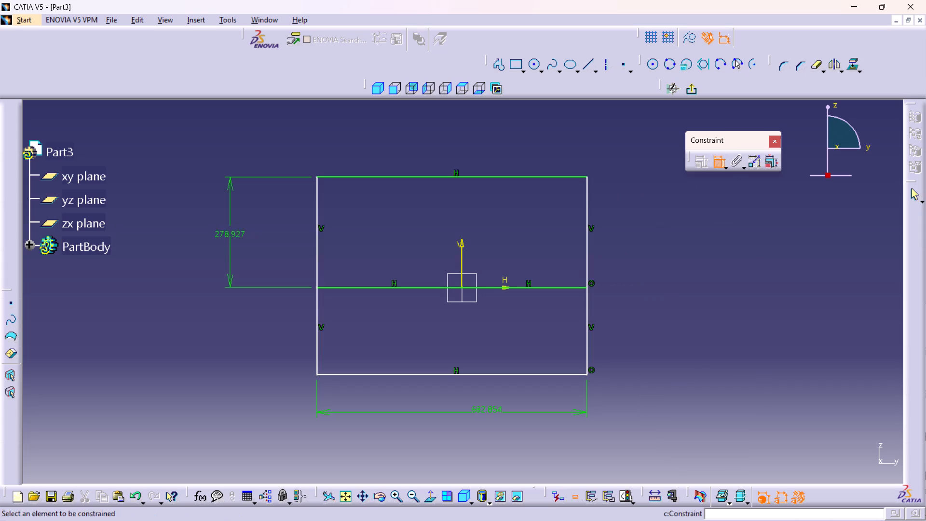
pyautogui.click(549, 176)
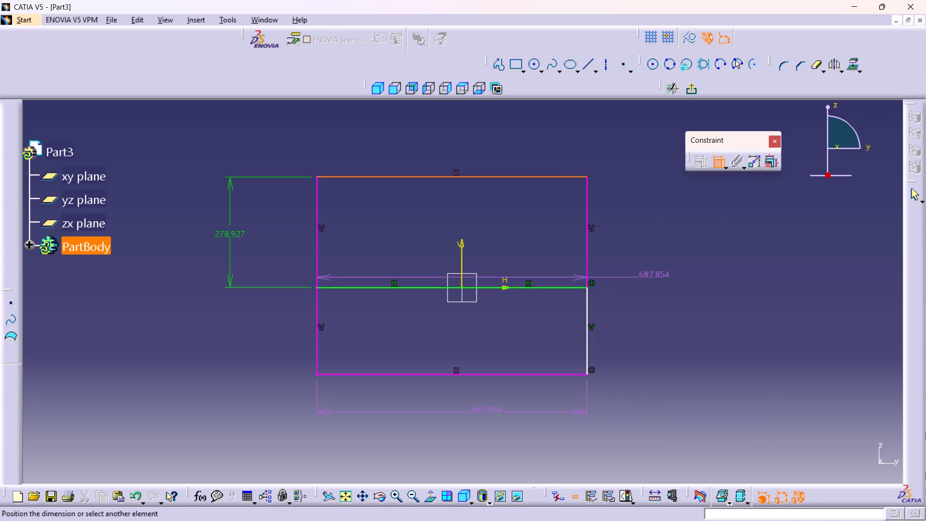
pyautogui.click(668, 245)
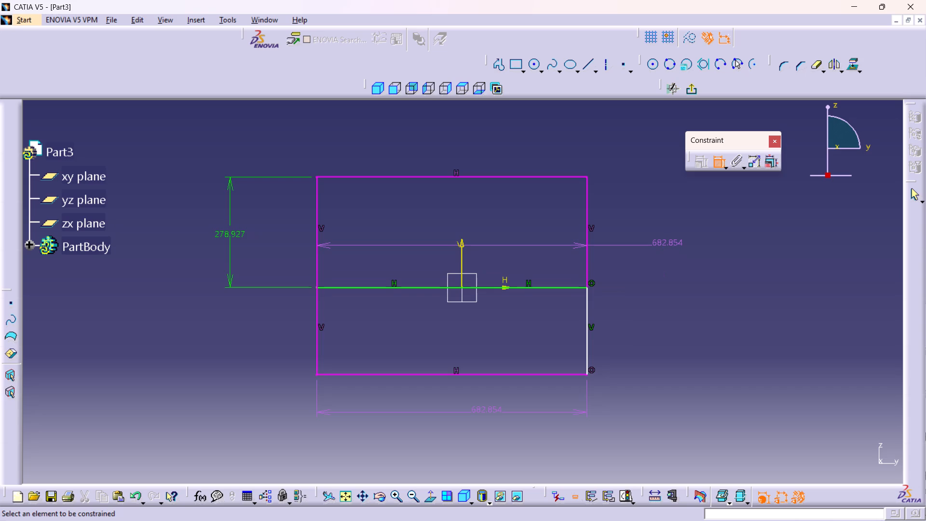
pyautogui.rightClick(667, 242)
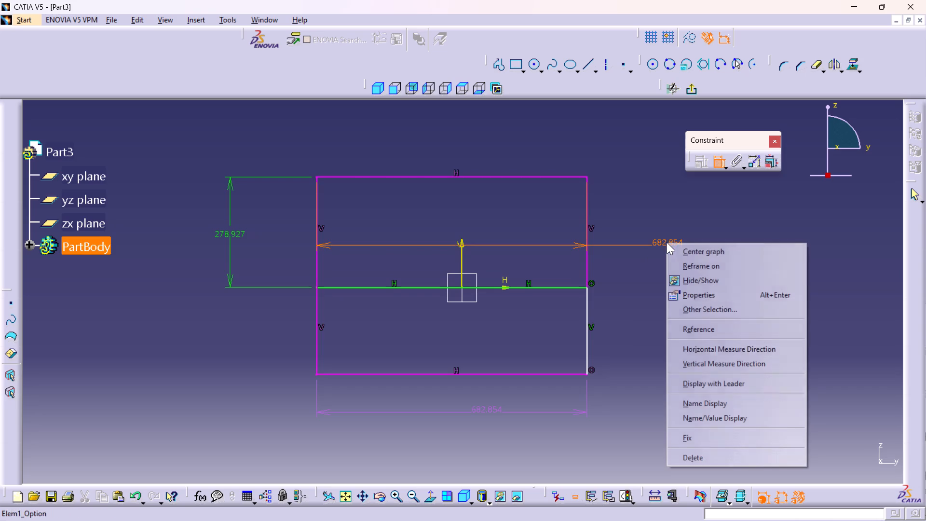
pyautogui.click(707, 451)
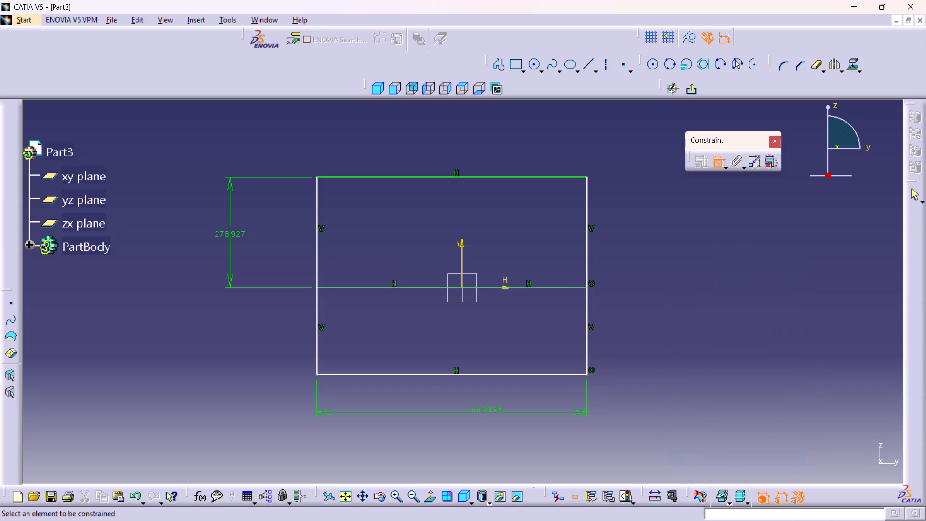
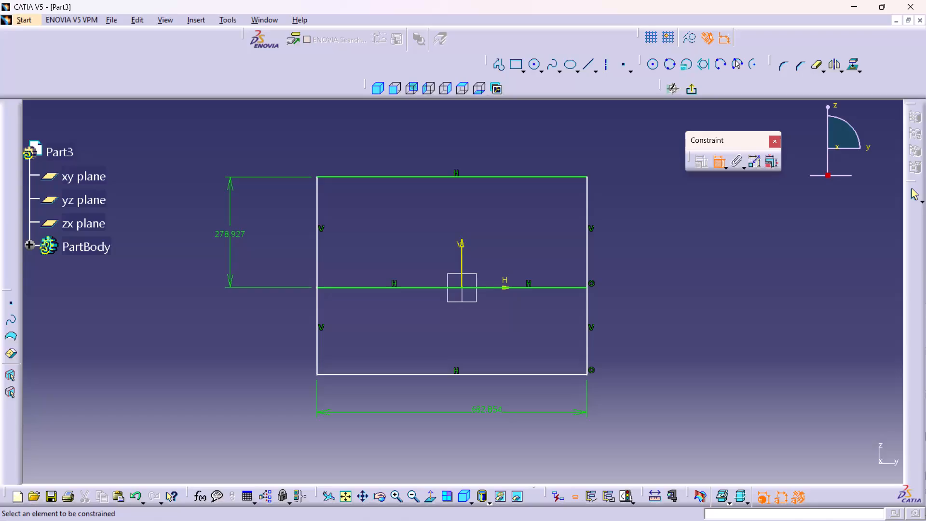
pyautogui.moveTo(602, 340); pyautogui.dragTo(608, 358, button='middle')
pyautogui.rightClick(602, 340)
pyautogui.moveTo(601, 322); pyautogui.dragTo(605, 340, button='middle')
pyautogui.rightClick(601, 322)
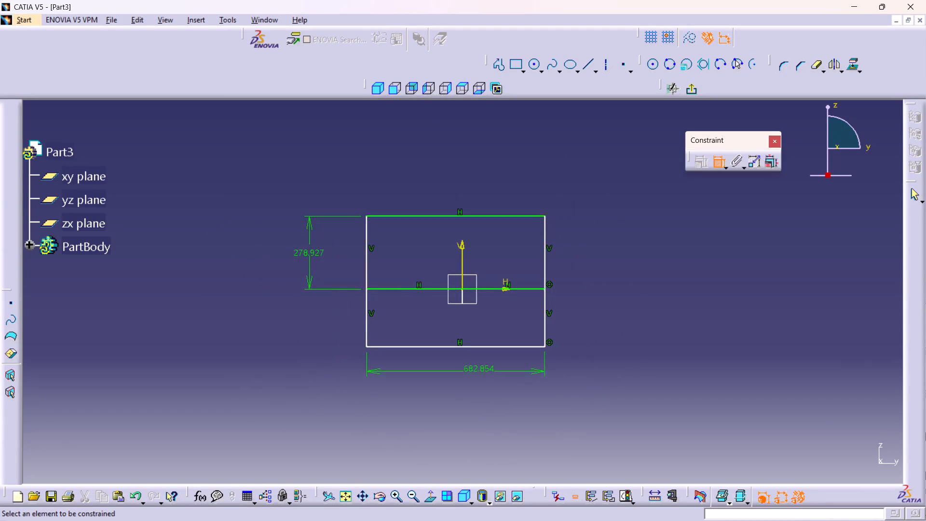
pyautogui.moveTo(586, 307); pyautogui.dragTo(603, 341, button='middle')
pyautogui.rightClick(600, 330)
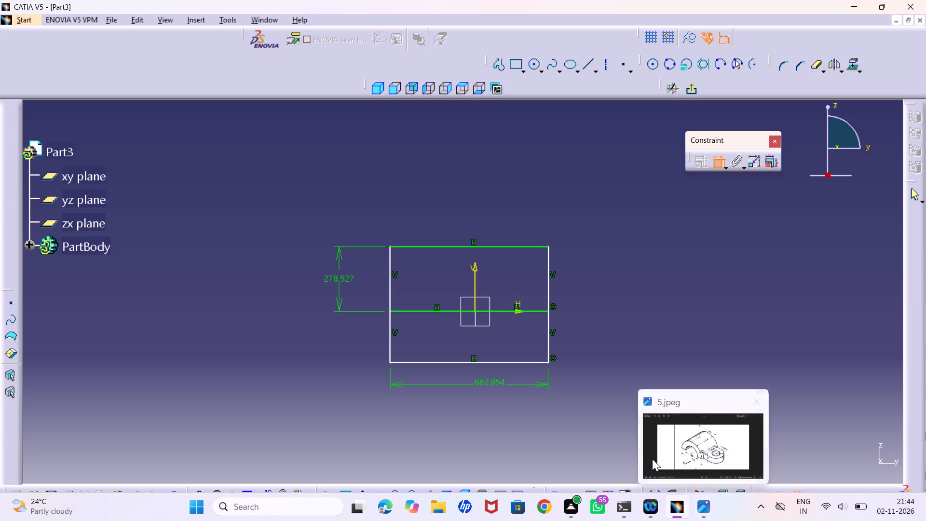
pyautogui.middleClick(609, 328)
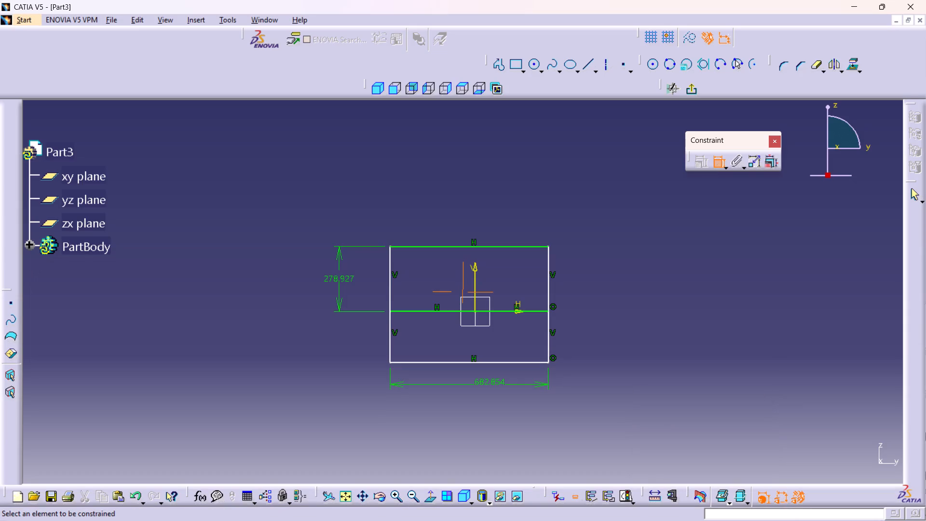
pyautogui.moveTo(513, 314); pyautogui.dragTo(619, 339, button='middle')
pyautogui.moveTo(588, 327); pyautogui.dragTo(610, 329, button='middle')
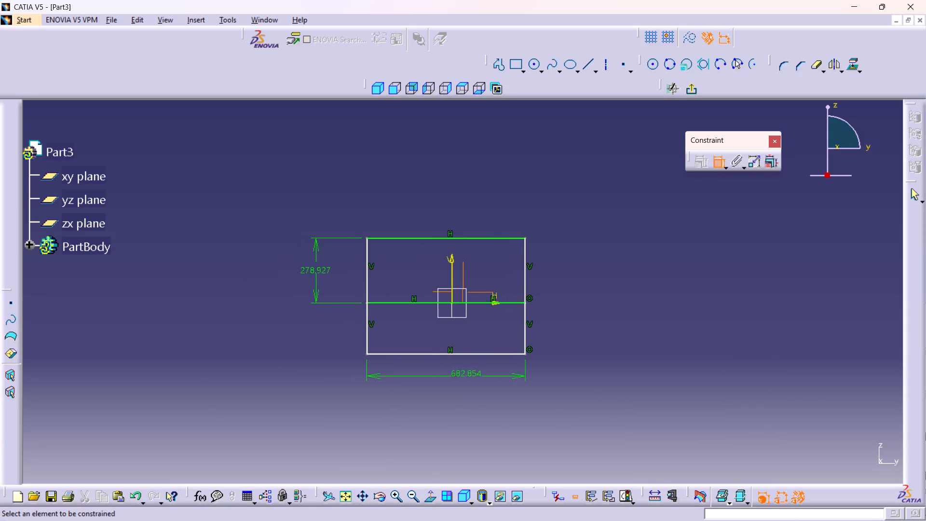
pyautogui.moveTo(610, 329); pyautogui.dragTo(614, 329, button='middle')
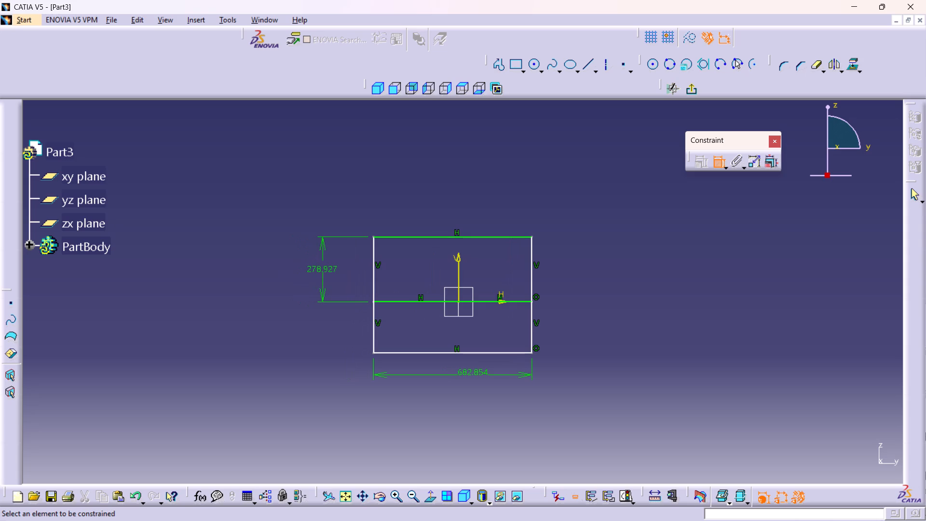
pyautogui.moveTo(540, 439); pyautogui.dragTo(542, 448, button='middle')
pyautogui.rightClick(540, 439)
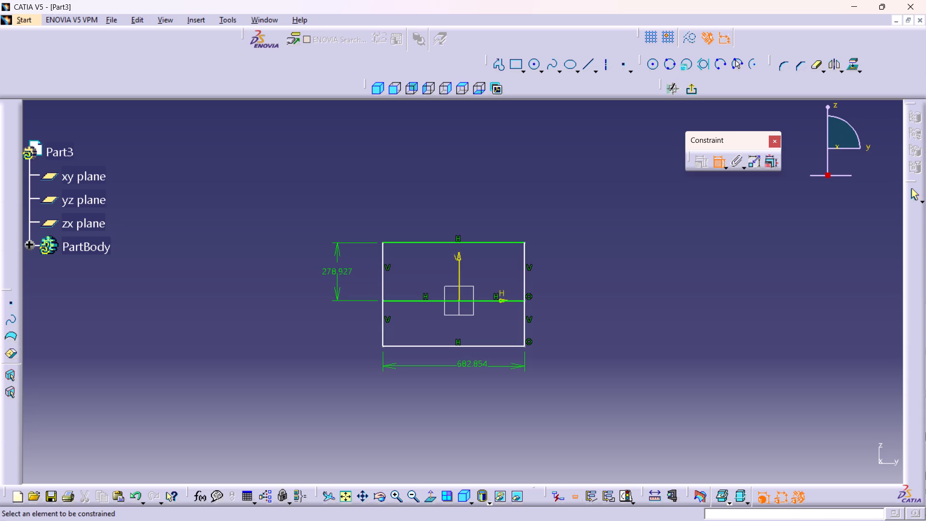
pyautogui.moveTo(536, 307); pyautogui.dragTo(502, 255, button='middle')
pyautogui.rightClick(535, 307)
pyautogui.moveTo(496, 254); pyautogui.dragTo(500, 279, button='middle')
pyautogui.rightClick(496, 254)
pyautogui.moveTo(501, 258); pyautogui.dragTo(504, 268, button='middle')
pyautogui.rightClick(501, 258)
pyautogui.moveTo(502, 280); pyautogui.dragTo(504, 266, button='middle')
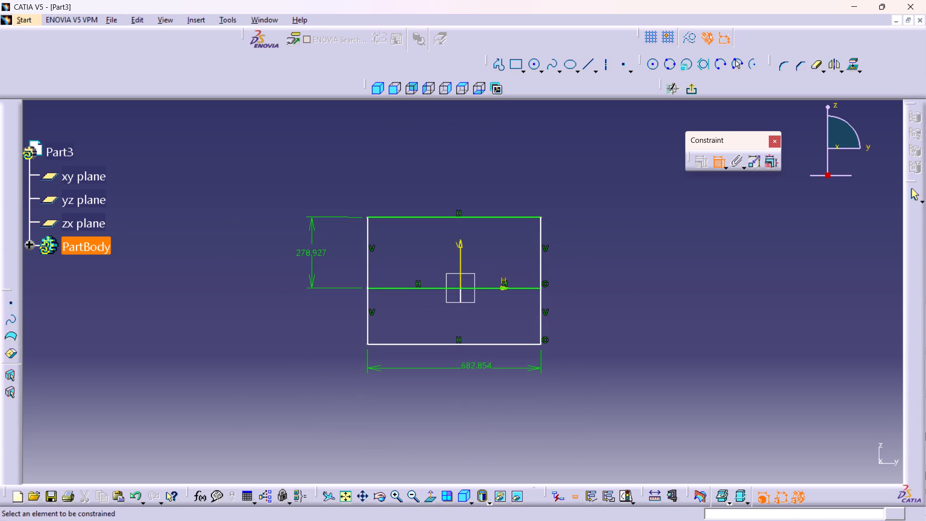
# Delete the two stacked rectangles together with all their constraints and dimensions from the sketch.
pyautogui.click(720, 161)
pyautogui.moveTo(596, 178); pyautogui.dragTo(547, 244)
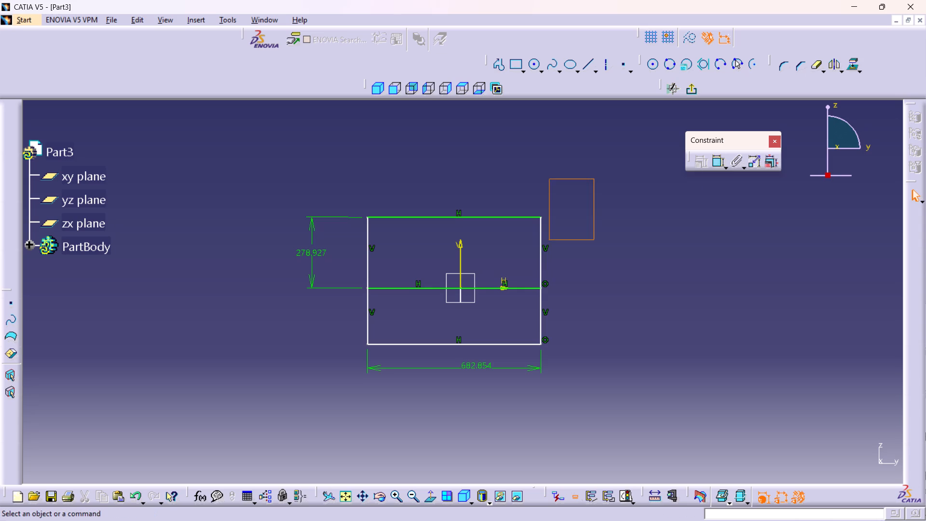
pyautogui.moveTo(547, 244); pyautogui.dragTo(272, 405)
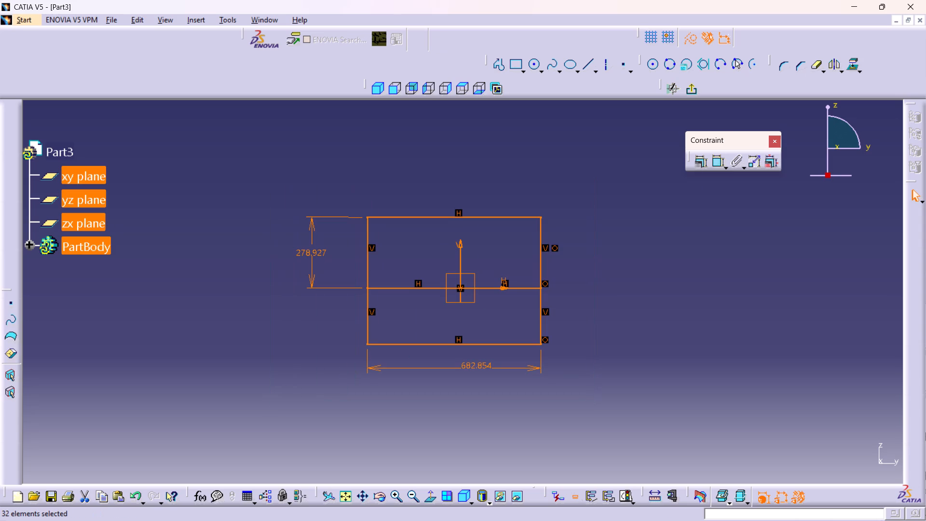
pyautogui.press('Delete')
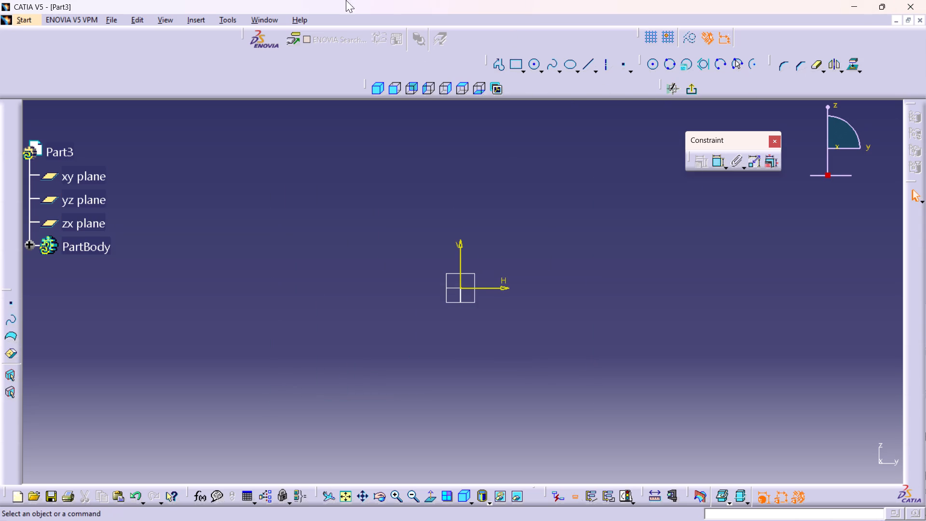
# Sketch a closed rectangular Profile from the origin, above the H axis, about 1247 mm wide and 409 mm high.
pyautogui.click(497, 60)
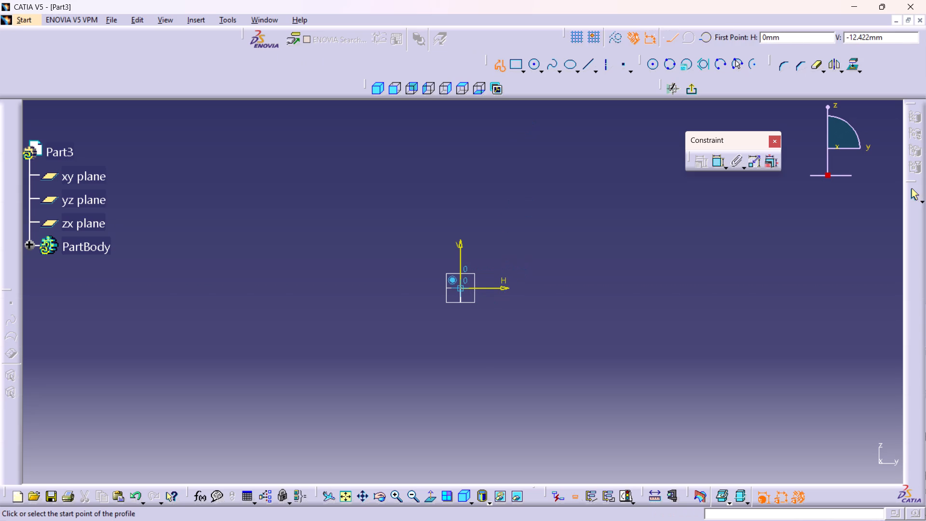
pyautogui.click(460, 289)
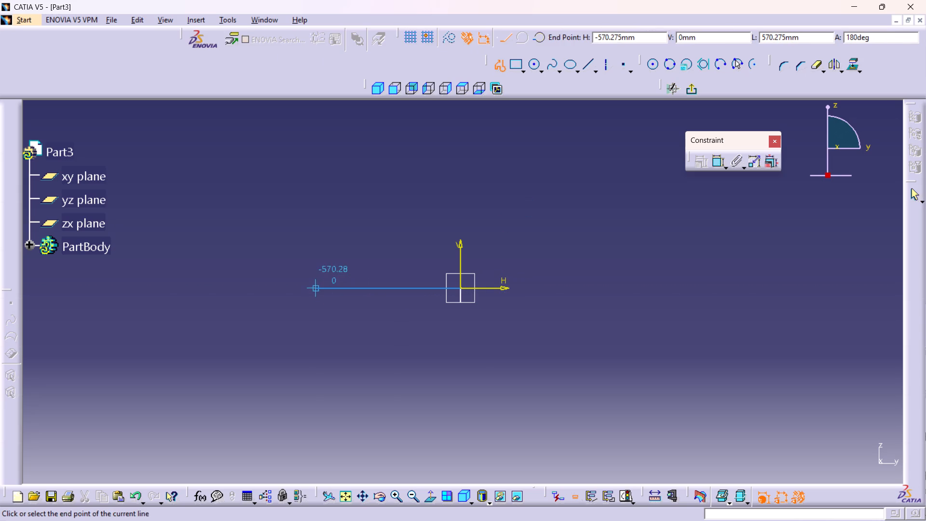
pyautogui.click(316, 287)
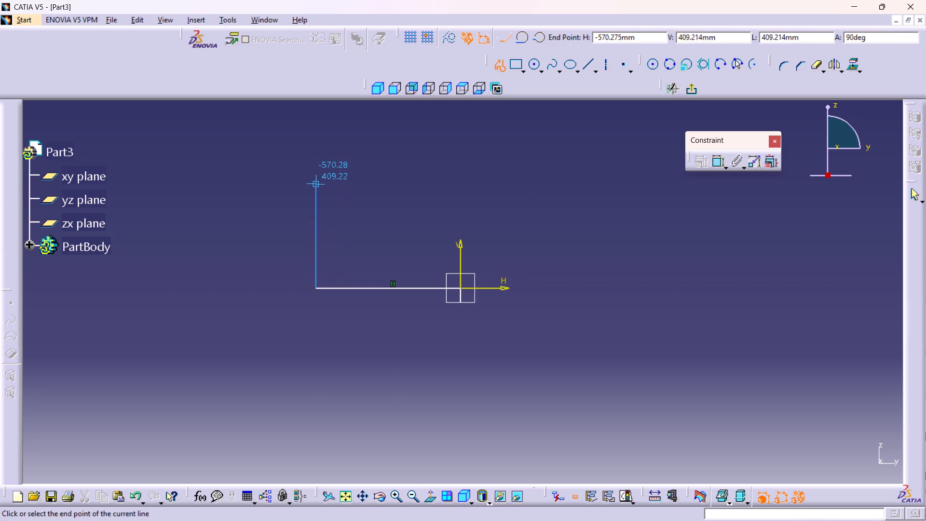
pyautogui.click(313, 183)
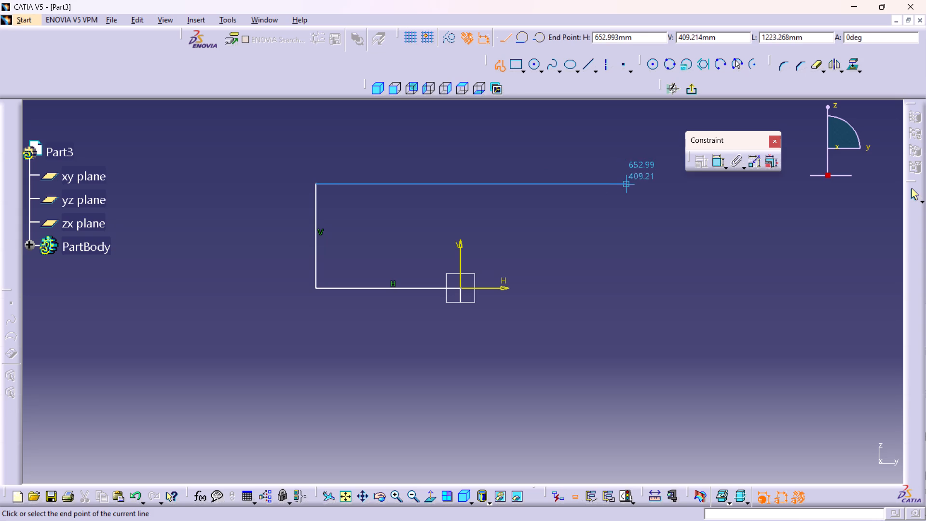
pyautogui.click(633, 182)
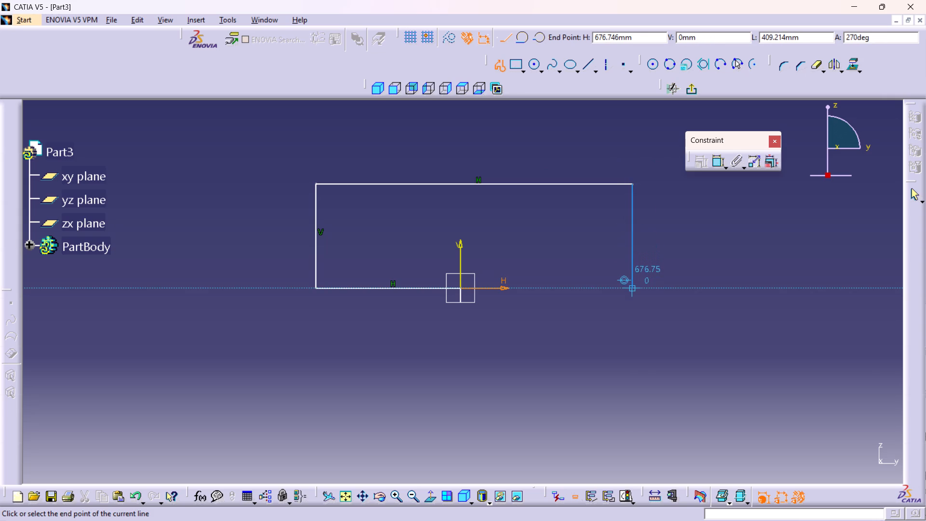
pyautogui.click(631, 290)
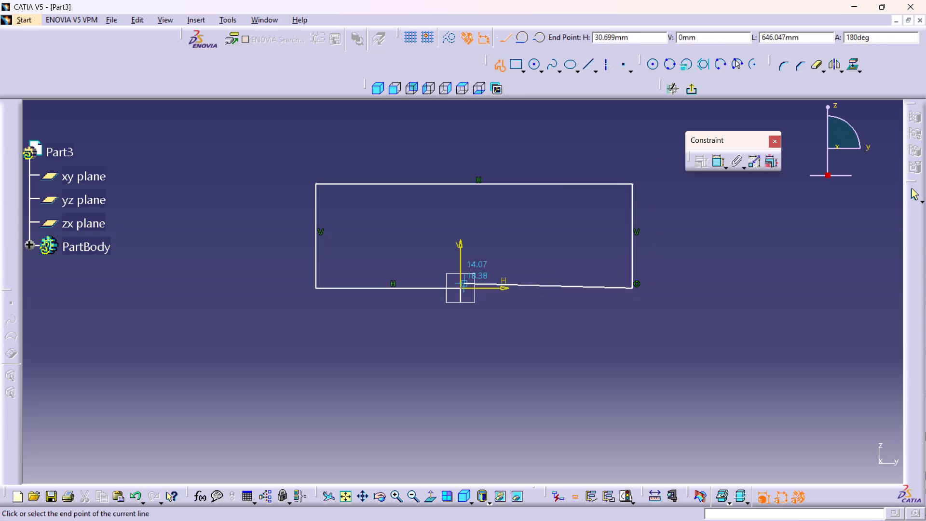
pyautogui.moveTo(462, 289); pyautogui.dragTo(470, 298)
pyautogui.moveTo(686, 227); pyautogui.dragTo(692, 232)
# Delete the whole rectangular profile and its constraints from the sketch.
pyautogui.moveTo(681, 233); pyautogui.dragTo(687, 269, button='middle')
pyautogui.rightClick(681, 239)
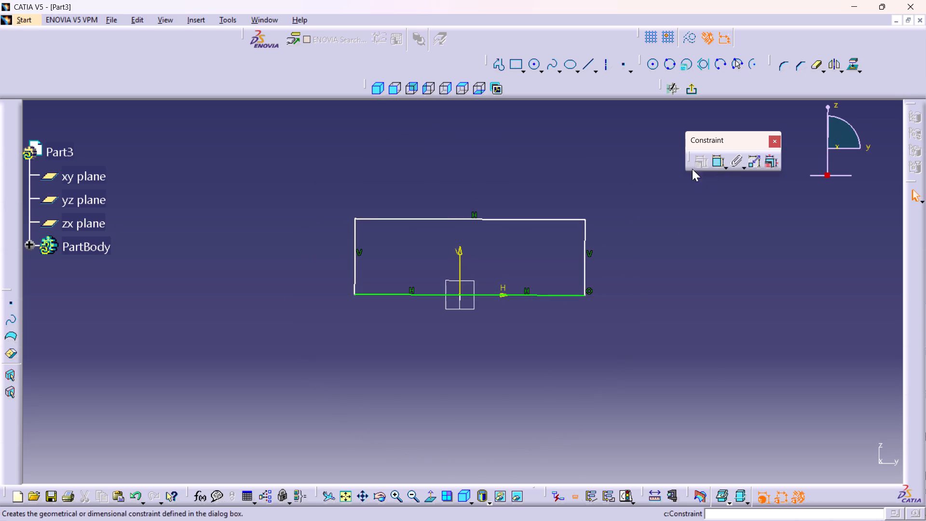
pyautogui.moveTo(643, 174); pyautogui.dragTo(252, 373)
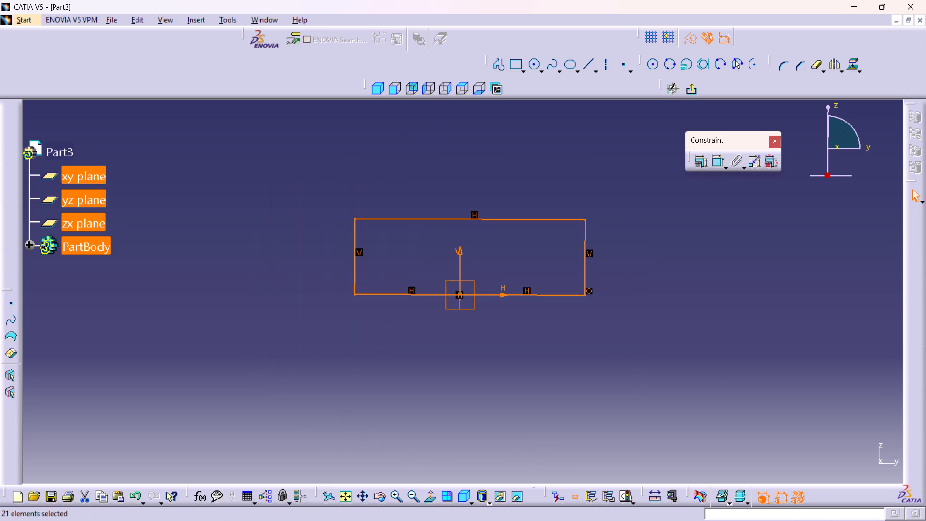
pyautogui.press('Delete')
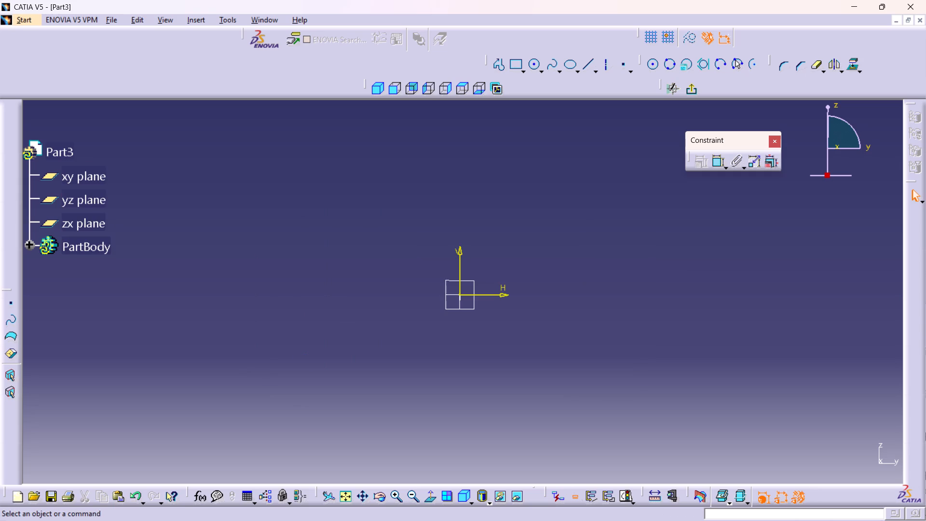
# Orient the view normal to the sketch plane.
pyautogui.click(430, 499)
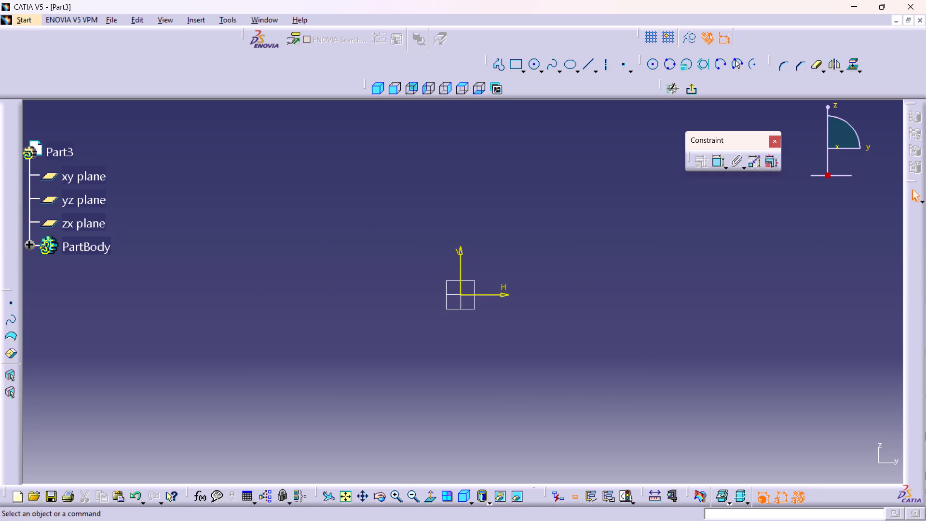
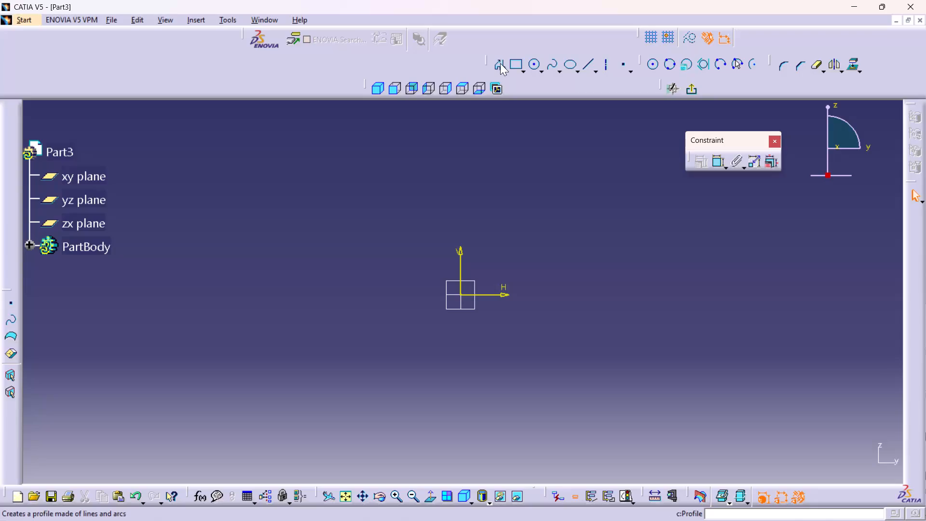
# Sketch a wide Centered Rectangle with its centre at the sketch origin, its sides parallel to the H and V axes.
pyautogui.doubleClick(499, 63)
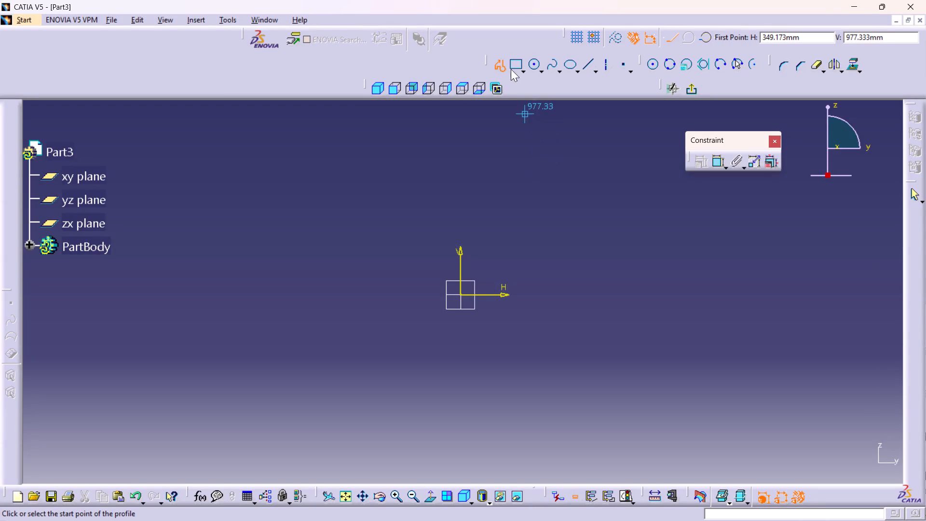
pyautogui.click(506, 59)
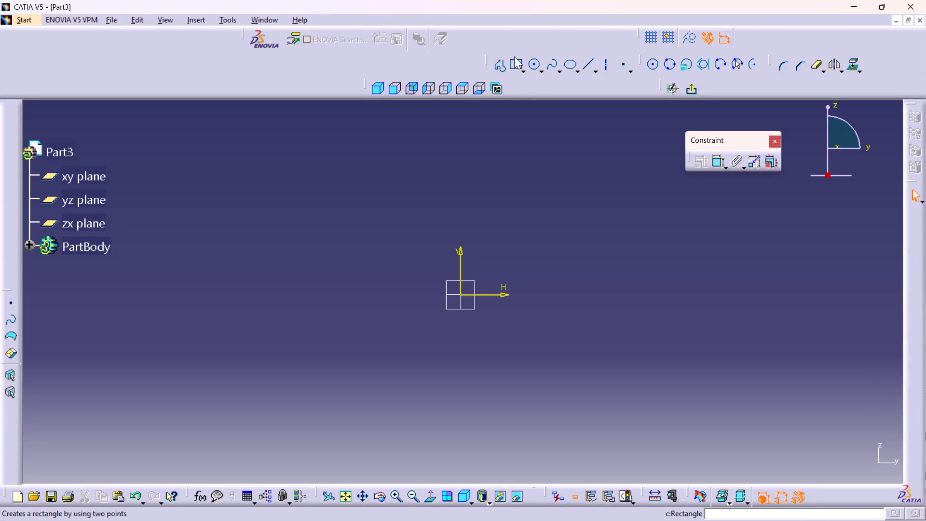
pyautogui.click(525, 67)
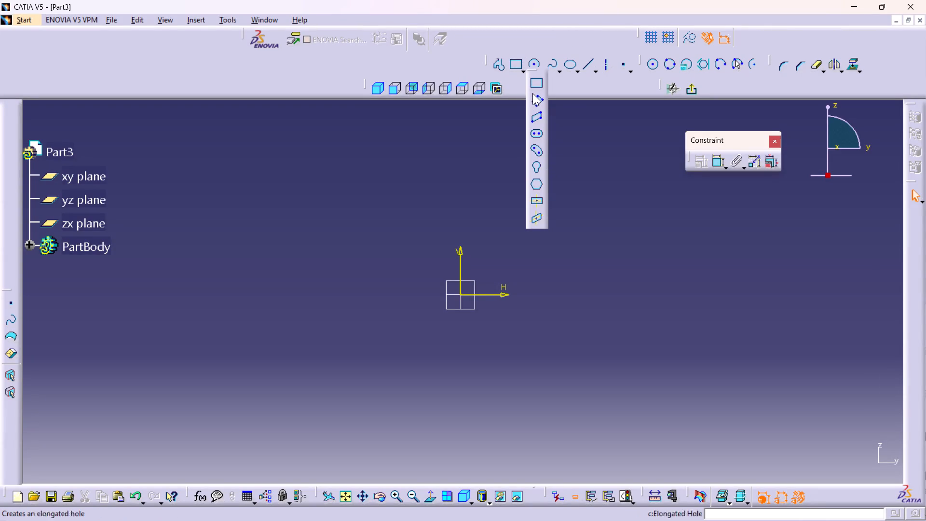
pyautogui.click(536, 197)
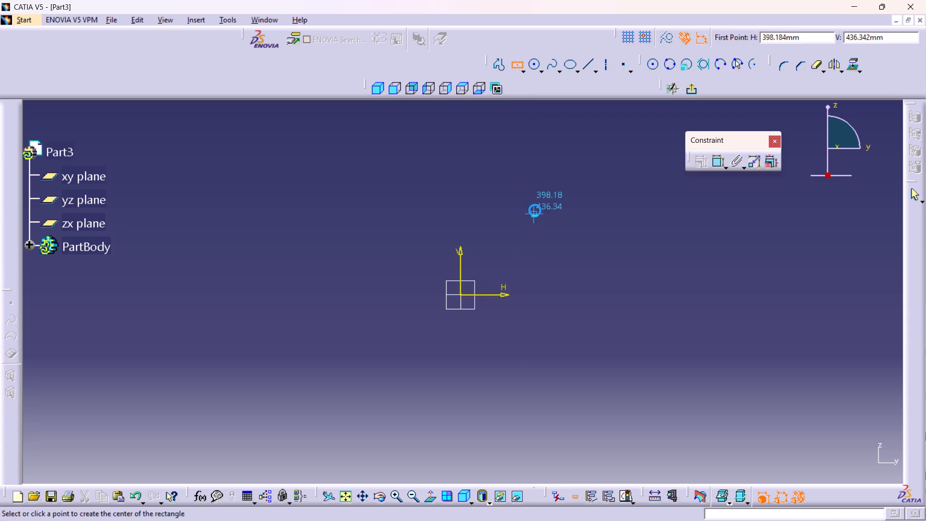
pyautogui.moveTo(461, 294); pyautogui.dragTo(470, 297)
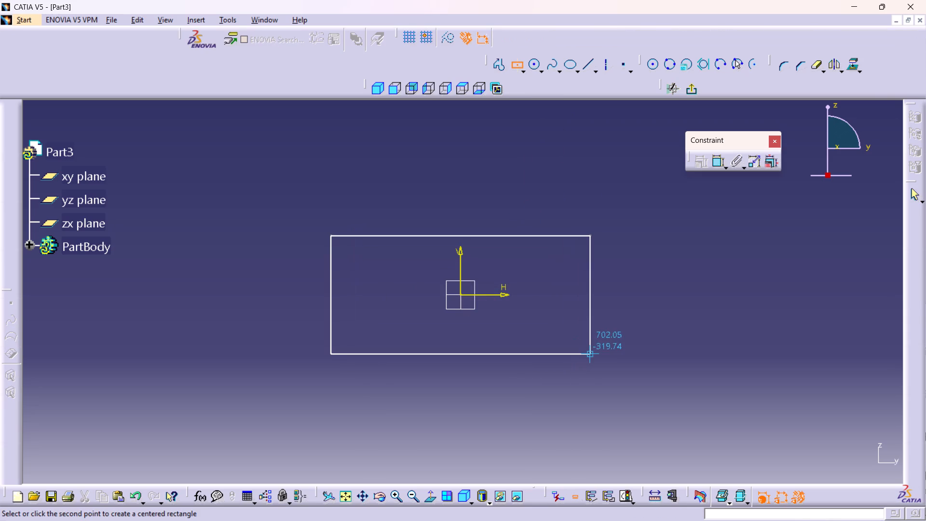
pyautogui.click(602, 350)
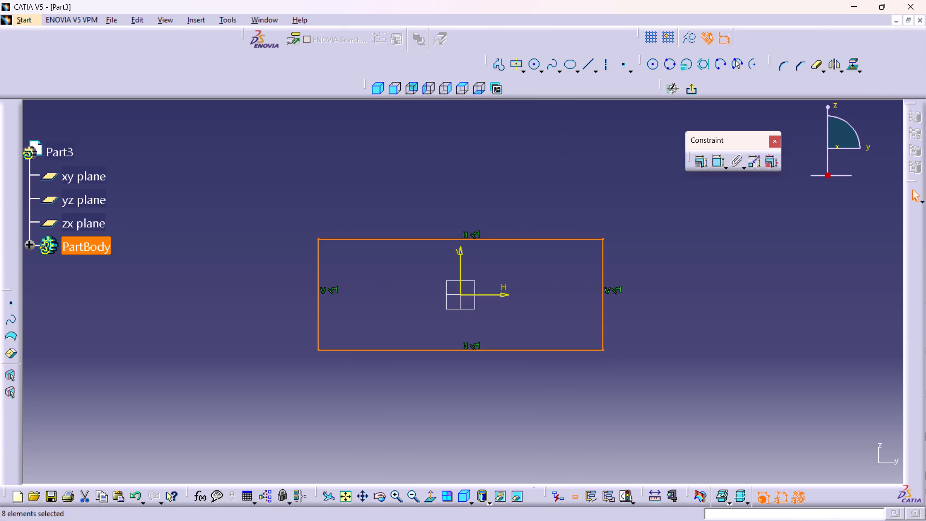
pyautogui.click(633, 250)
# Start the Constraint command in repeat mode for dimensioning the centred rectangle.
pyautogui.moveTo(647, 253); pyautogui.dragTo(644, 234, button='middle')
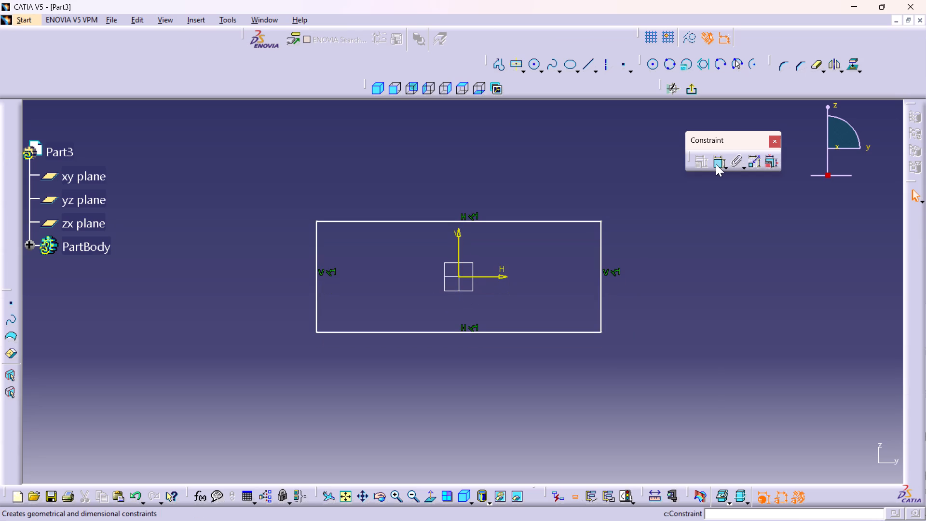
pyautogui.doubleClick(716, 164)
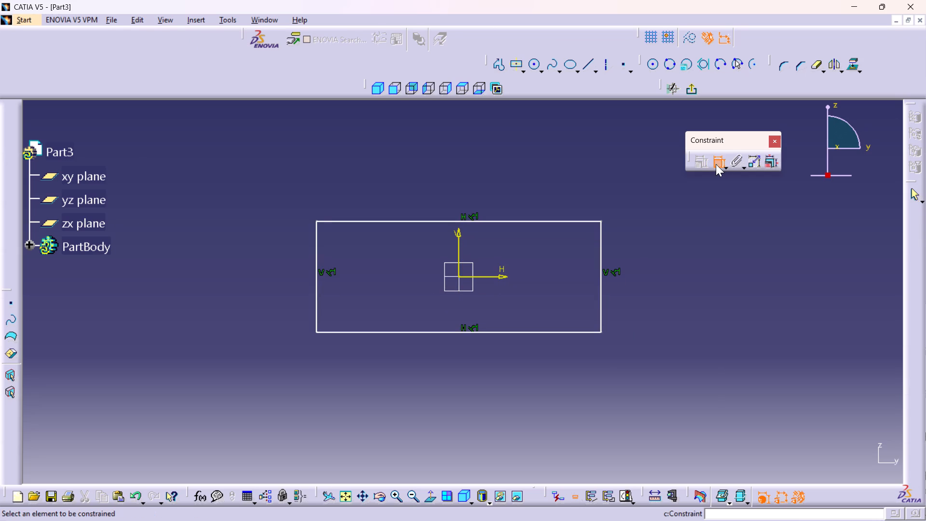
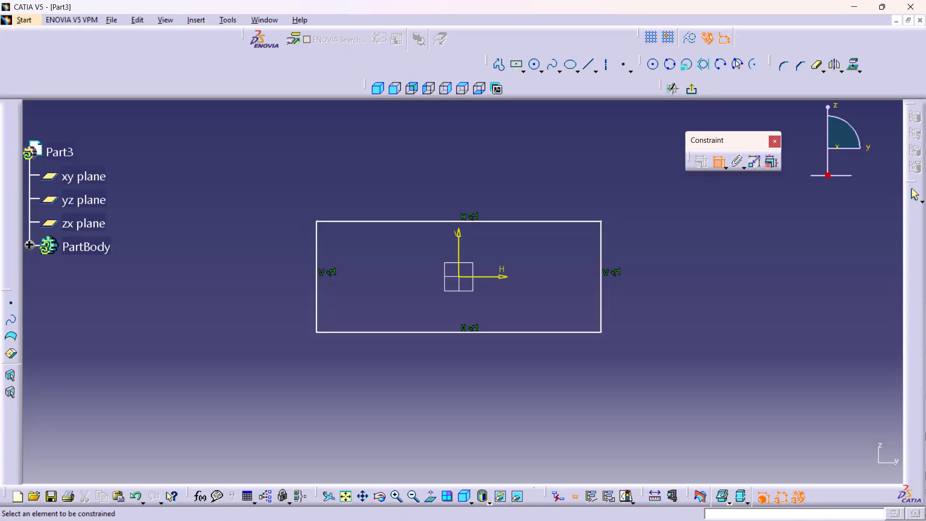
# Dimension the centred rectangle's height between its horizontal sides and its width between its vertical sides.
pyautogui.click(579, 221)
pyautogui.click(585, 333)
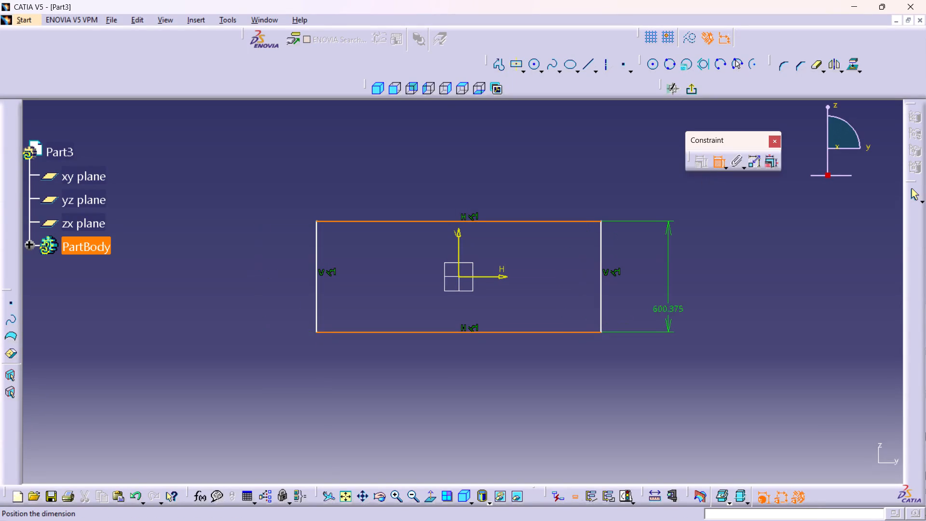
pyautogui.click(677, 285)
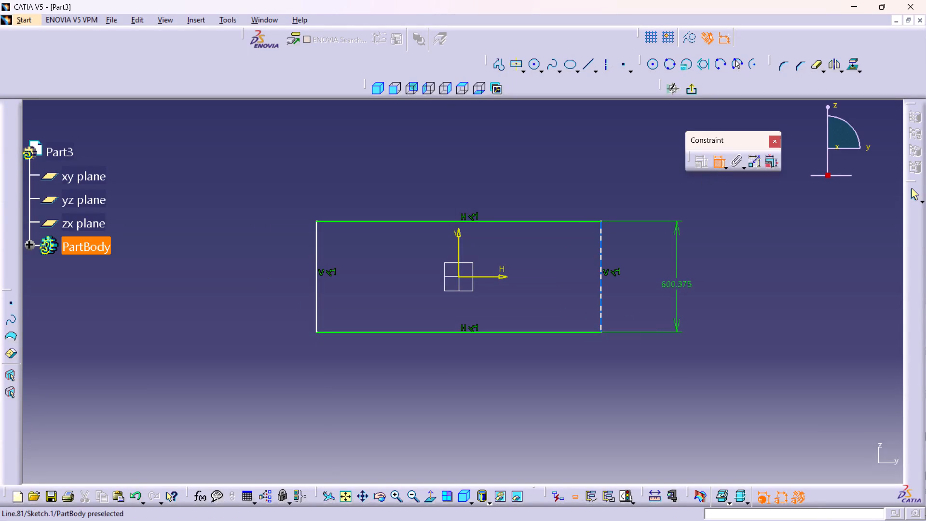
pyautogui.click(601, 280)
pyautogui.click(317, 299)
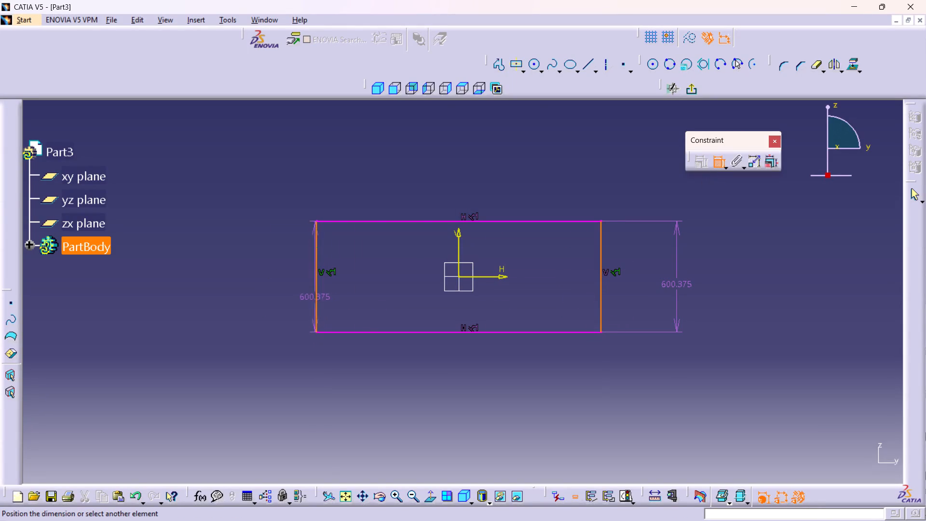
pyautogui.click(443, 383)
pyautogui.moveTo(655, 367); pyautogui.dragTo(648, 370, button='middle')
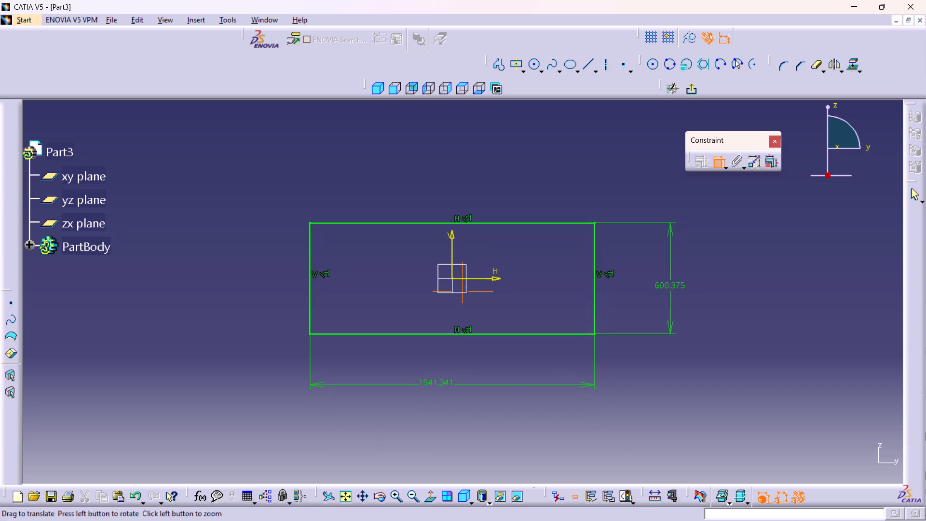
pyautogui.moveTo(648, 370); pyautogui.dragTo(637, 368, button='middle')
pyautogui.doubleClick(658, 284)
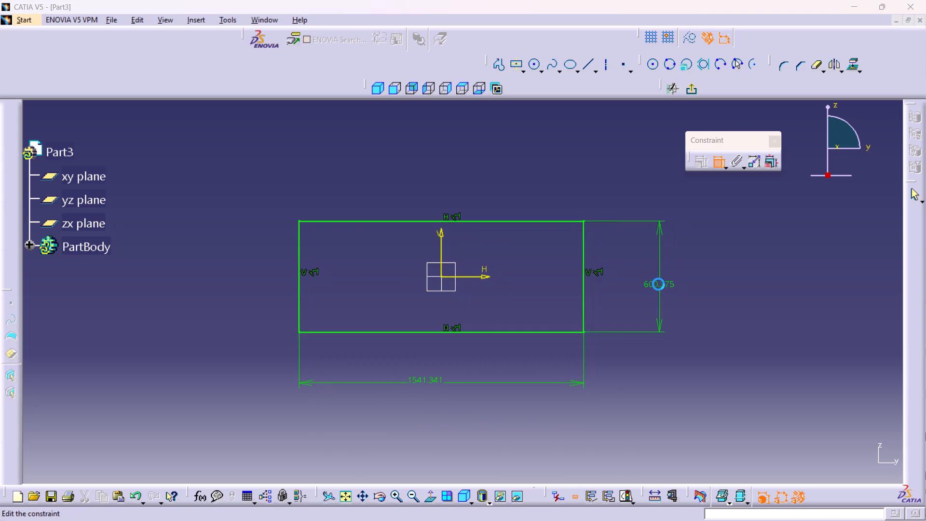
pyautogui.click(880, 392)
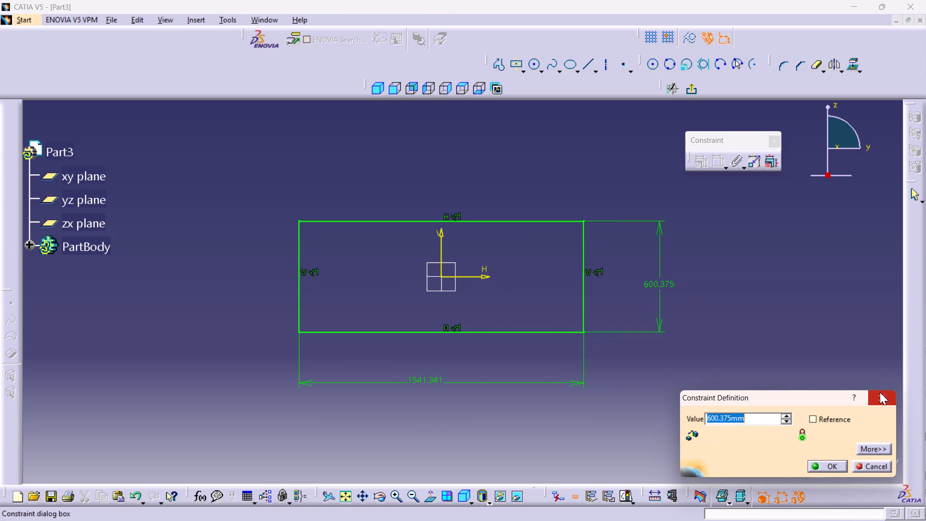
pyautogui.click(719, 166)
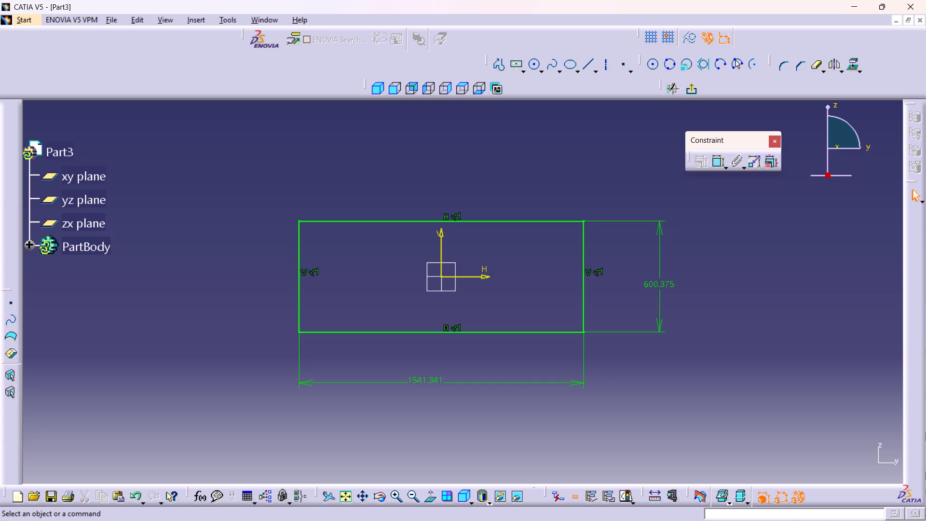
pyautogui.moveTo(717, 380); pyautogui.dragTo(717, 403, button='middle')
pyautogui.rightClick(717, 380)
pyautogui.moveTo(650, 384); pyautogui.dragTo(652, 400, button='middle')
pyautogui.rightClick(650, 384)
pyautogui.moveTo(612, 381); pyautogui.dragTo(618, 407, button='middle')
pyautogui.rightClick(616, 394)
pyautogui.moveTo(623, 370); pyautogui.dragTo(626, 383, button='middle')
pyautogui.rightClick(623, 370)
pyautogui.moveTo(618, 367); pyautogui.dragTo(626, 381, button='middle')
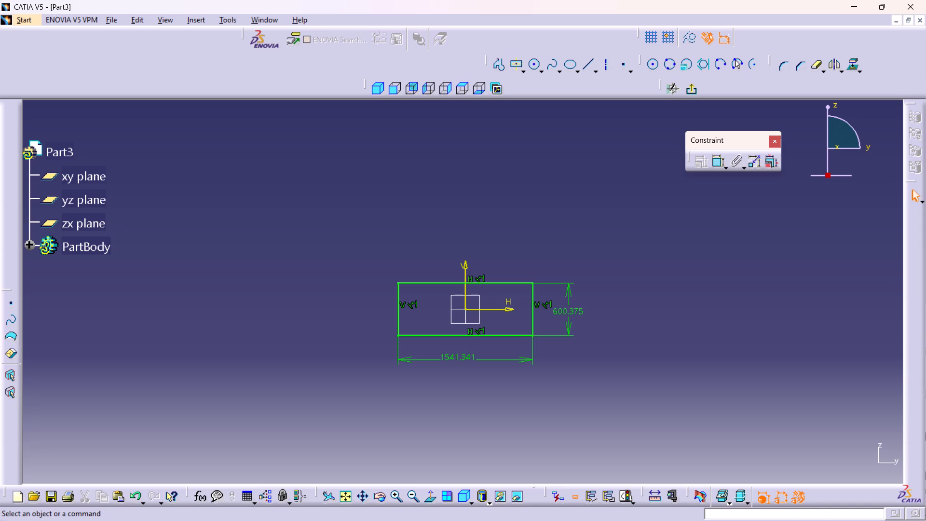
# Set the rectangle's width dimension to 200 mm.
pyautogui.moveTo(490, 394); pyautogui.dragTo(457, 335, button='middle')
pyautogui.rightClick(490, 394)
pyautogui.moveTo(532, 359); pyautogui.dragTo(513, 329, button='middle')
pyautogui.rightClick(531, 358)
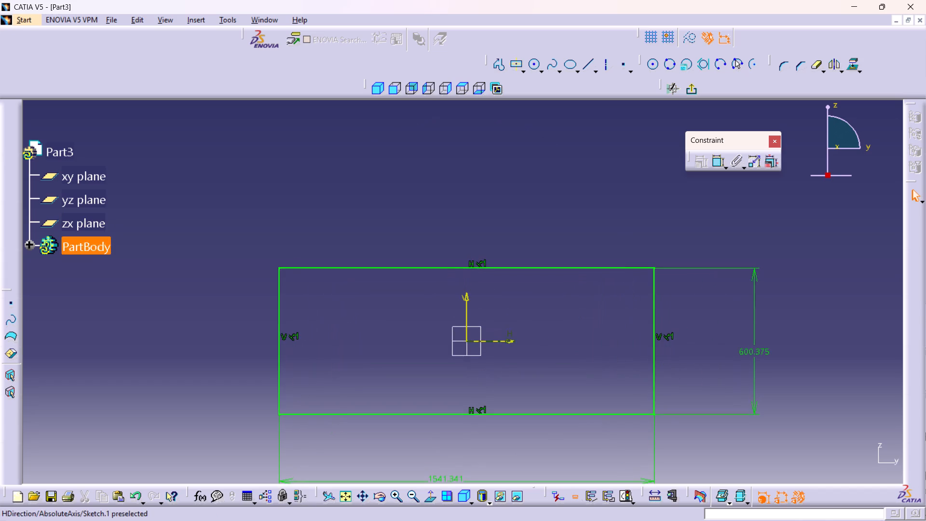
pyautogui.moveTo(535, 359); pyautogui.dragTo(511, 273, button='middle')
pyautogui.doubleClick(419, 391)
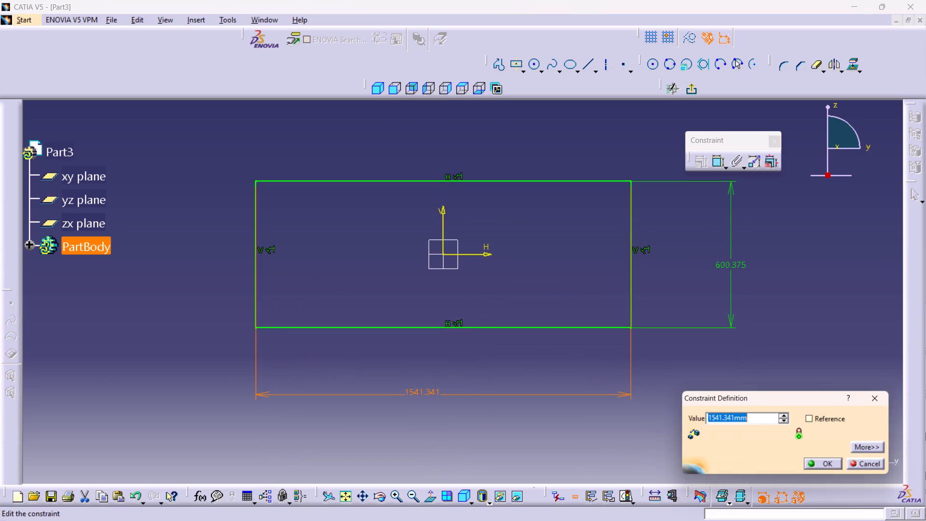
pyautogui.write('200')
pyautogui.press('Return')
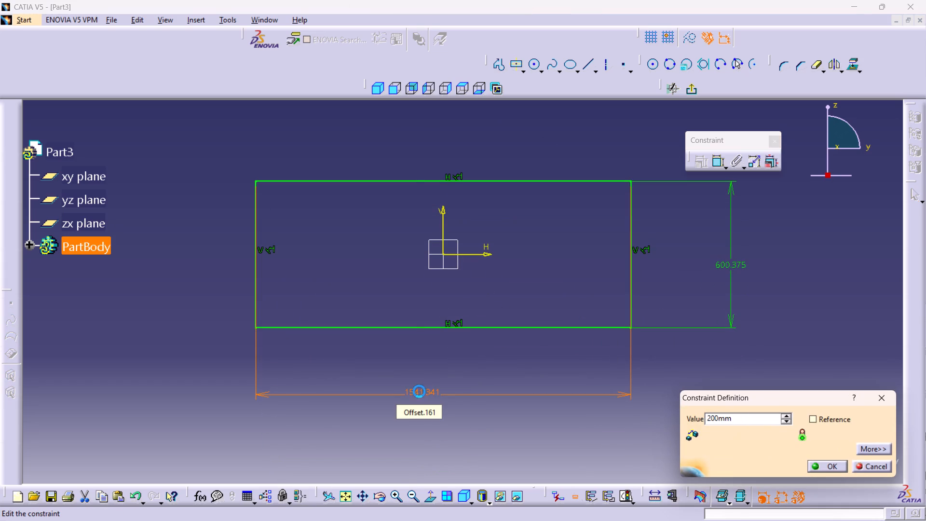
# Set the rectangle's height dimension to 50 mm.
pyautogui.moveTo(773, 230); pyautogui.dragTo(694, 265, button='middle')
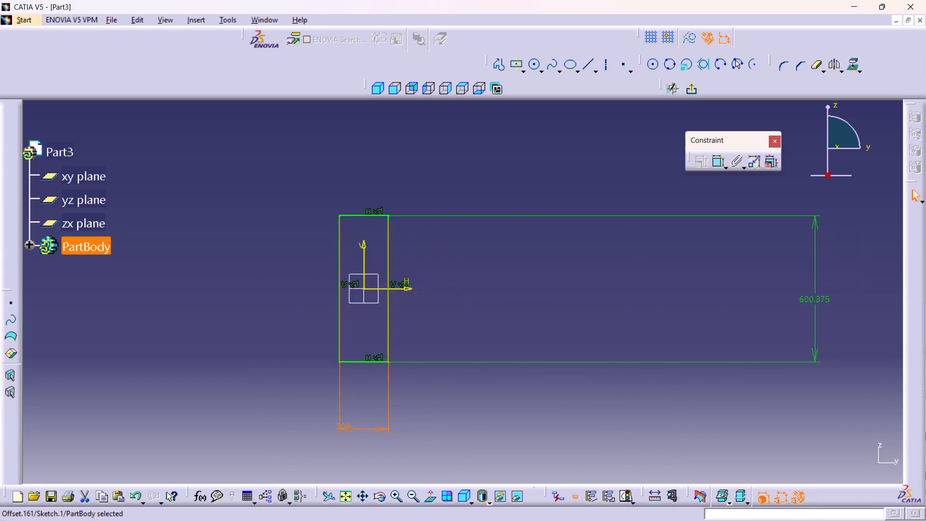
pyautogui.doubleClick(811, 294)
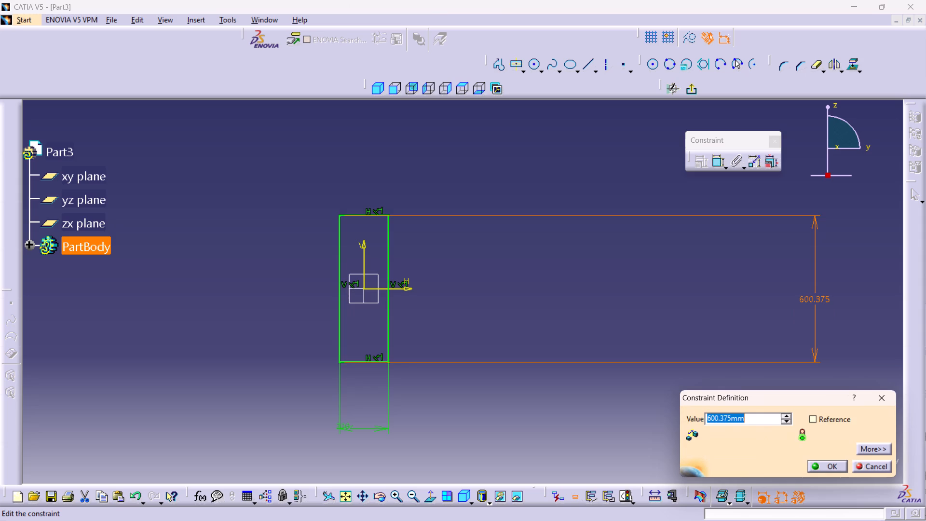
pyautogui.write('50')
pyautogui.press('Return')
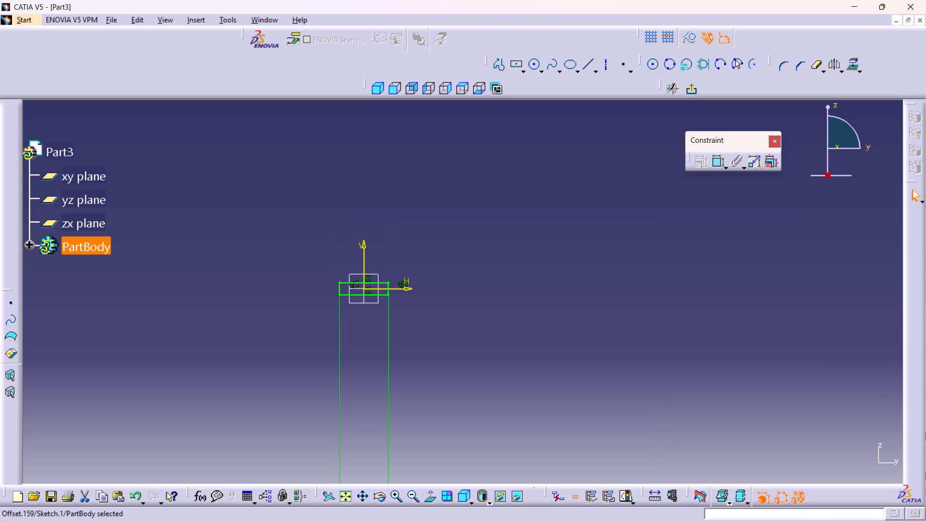
# Examine the resized rectangle and its position around the sketch origin at close range.
pyautogui.moveTo(414, 326); pyautogui.dragTo(434, 394, button='middle')
pyautogui.rightClick(414, 329)
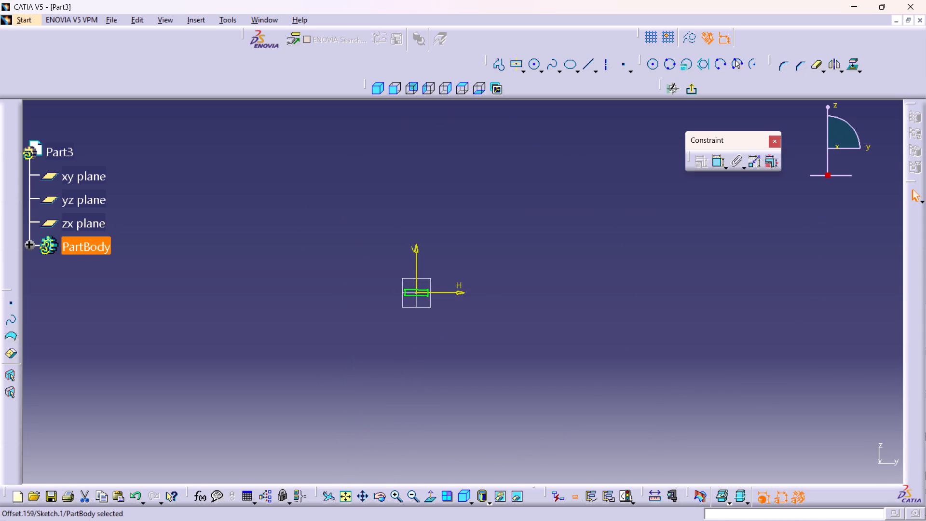
pyautogui.moveTo(466, 343); pyautogui.dragTo(453, 297, button='middle')
pyautogui.rightClick(466, 343)
pyautogui.moveTo(435, 315); pyautogui.dragTo(485, 329, button='middle')
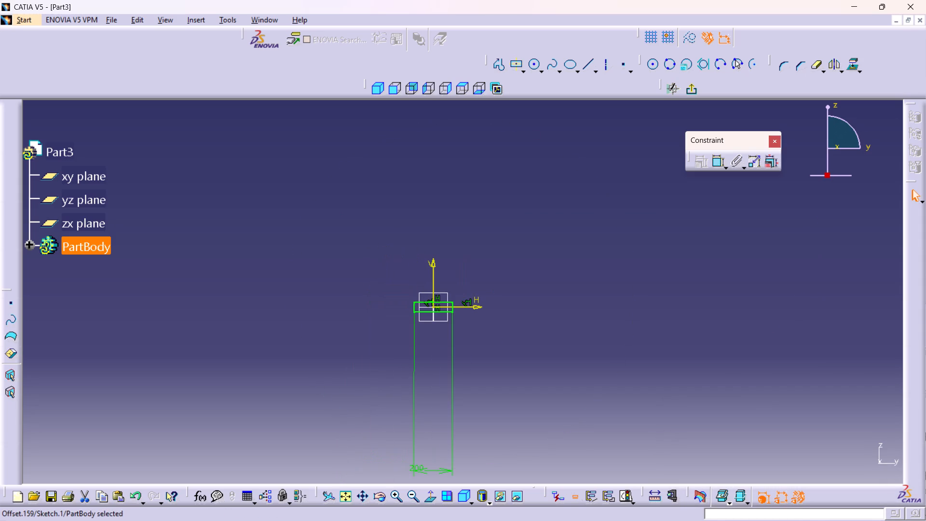
pyautogui.moveTo(466, 315); pyautogui.dragTo(427, 248, button='middle')
pyautogui.rightClick(466, 315)
pyautogui.moveTo(438, 269); pyautogui.dragTo(506, 234, button='middle')
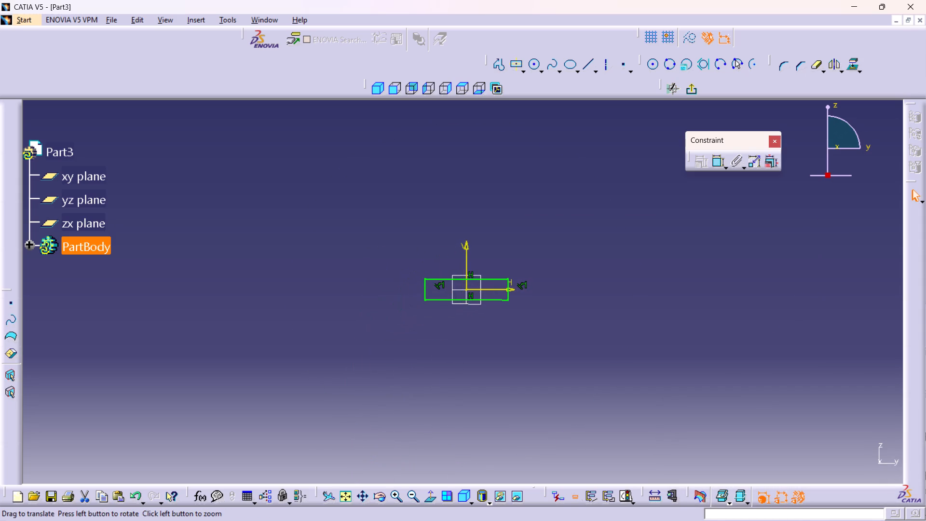
pyautogui.moveTo(506, 241); pyautogui.dragTo(443, 132, button='middle')
pyautogui.rightClick(506, 241)
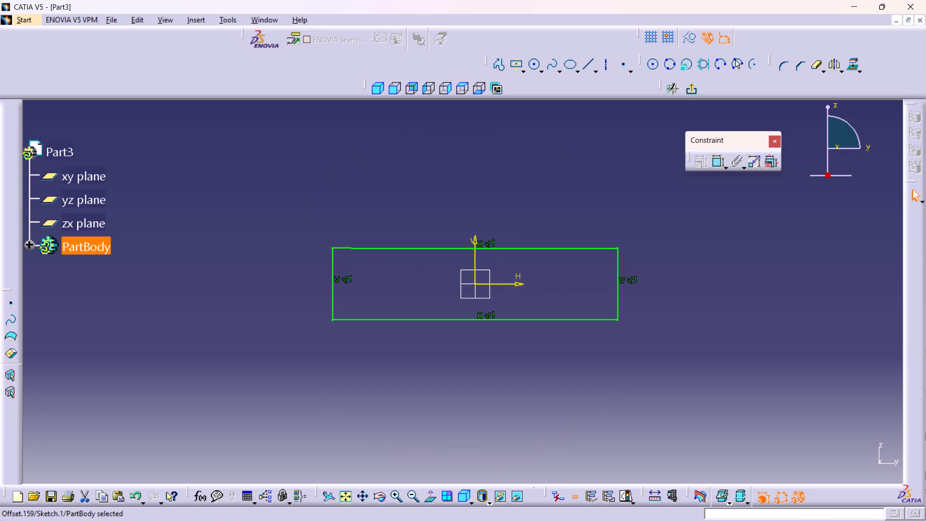
pyautogui.moveTo(551, 203); pyautogui.dragTo(548, 219, button='middle')
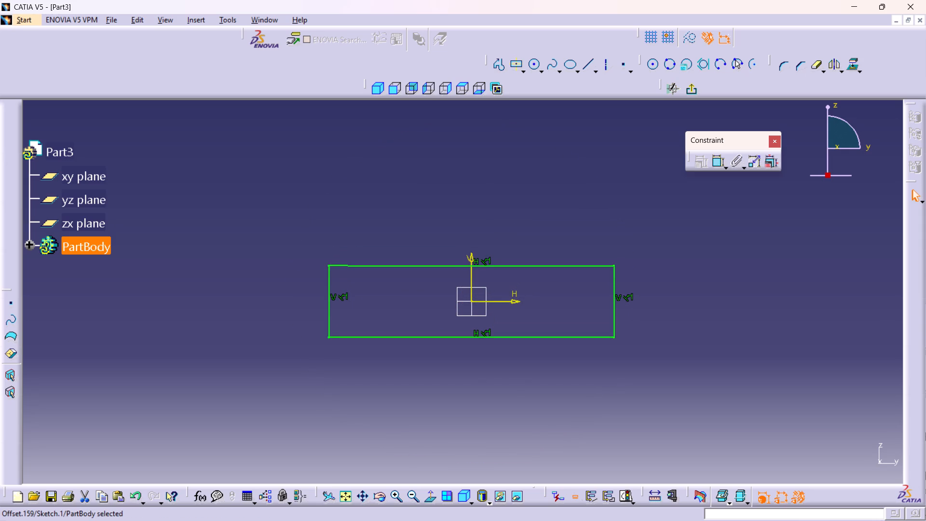
pyautogui.moveTo(642, 257); pyautogui.dragTo(653, 295, button='middle')
pyautogui.rightClick(642, 257)
pyautogui.moveTo(613, 264); pyautogui.dragTo(605, 241, button='middle')
pyautogui.rightClick(613, 268)
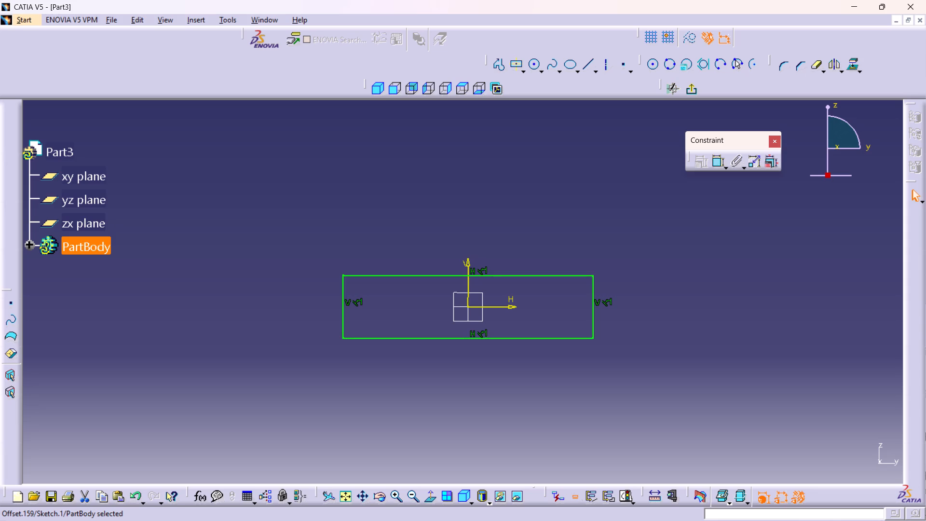
# Select the entire centred rectangle with its constraints and delete it from the sketch.
pyautogui.moveTo(656, 216); pyautogui.dragTo(293, 403)
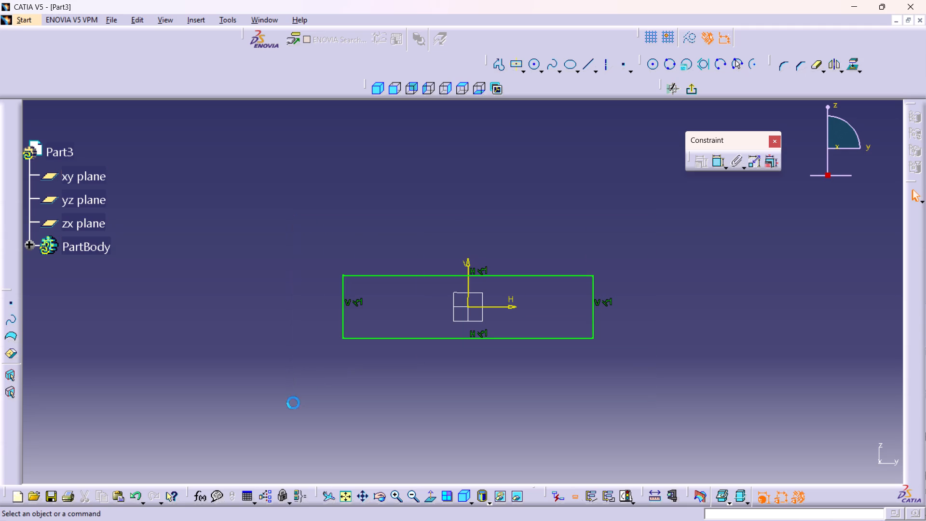
pyautogui.press('Delete')
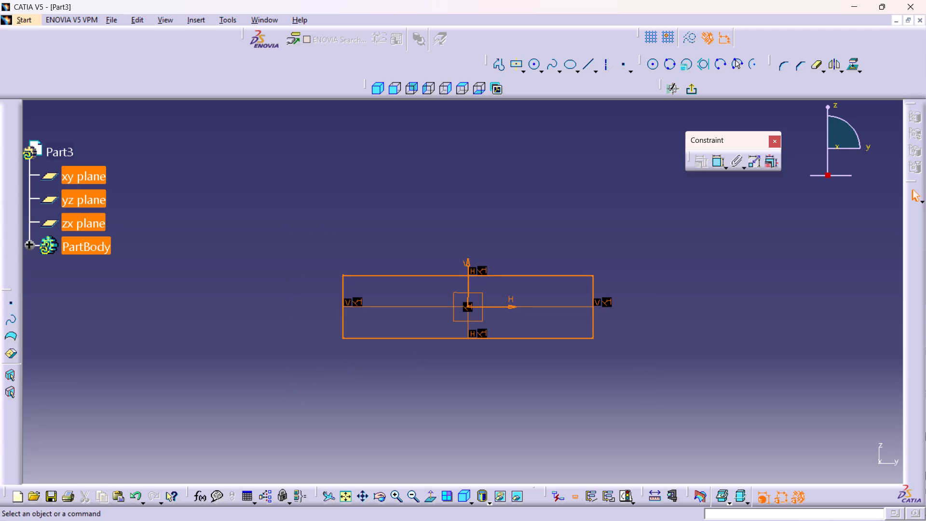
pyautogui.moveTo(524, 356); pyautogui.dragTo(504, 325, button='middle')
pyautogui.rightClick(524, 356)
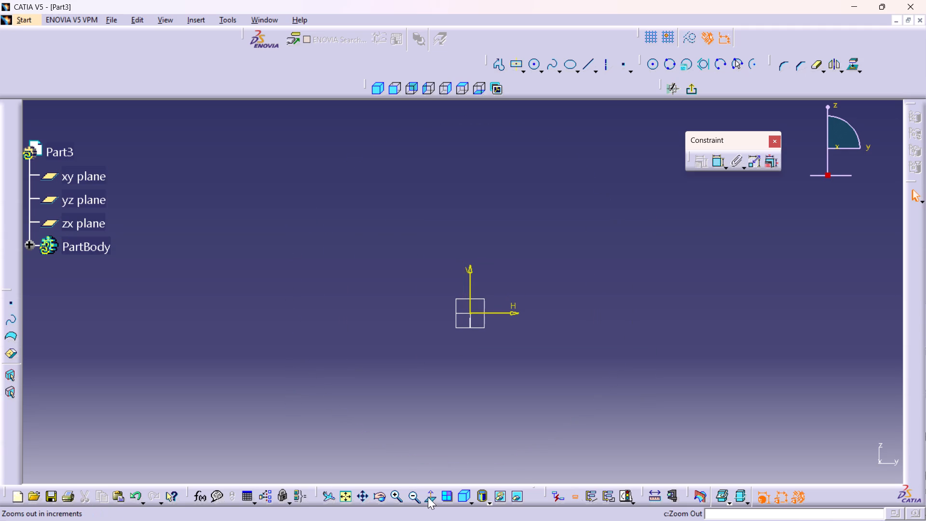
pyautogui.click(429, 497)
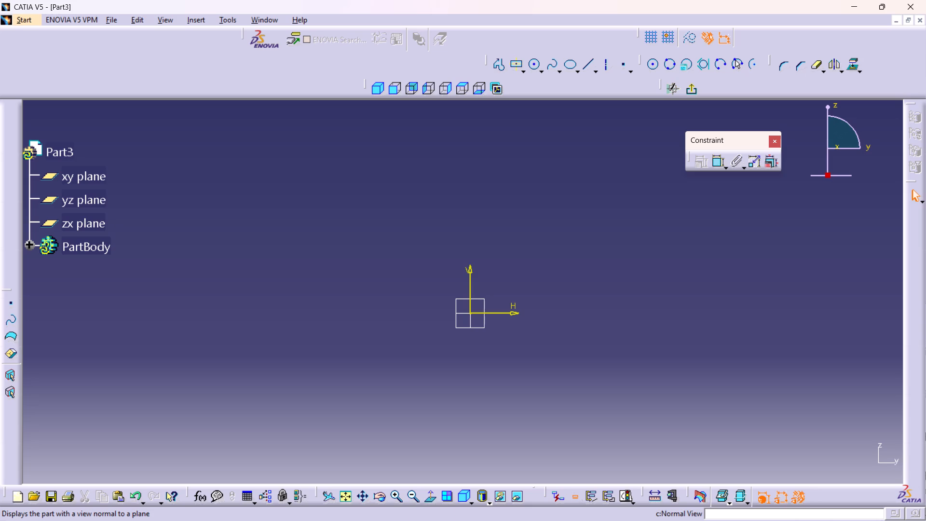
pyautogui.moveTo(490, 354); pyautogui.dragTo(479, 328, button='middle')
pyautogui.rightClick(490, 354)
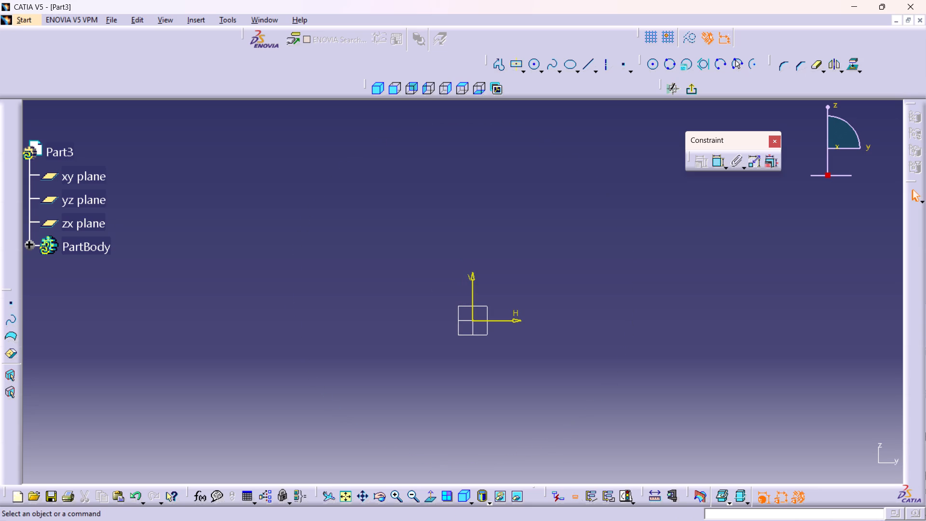
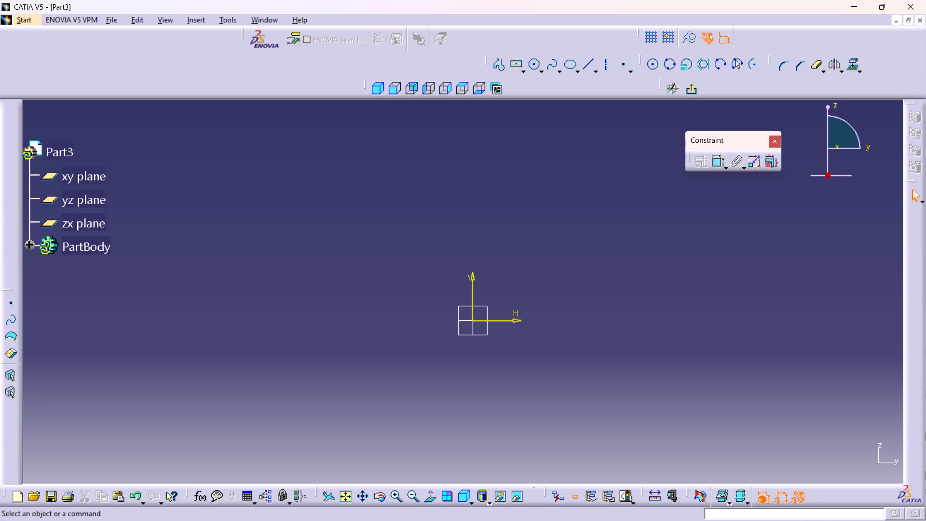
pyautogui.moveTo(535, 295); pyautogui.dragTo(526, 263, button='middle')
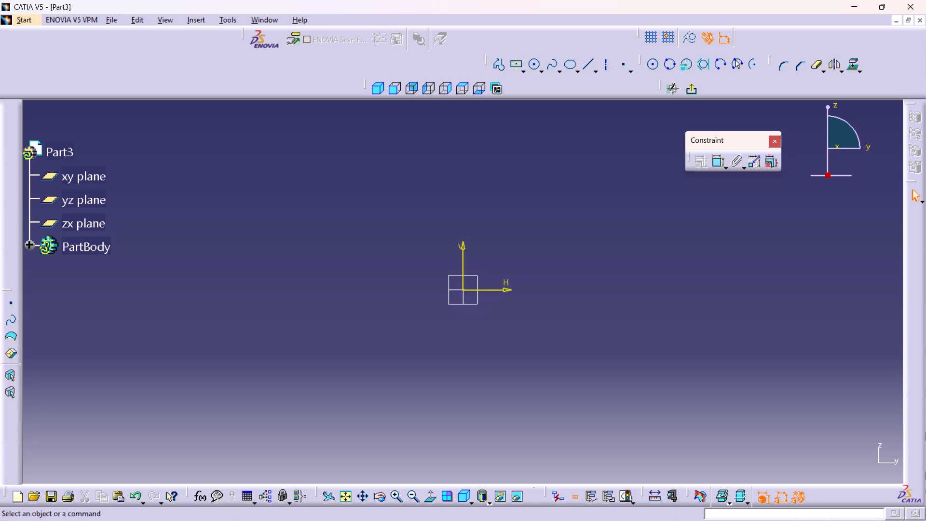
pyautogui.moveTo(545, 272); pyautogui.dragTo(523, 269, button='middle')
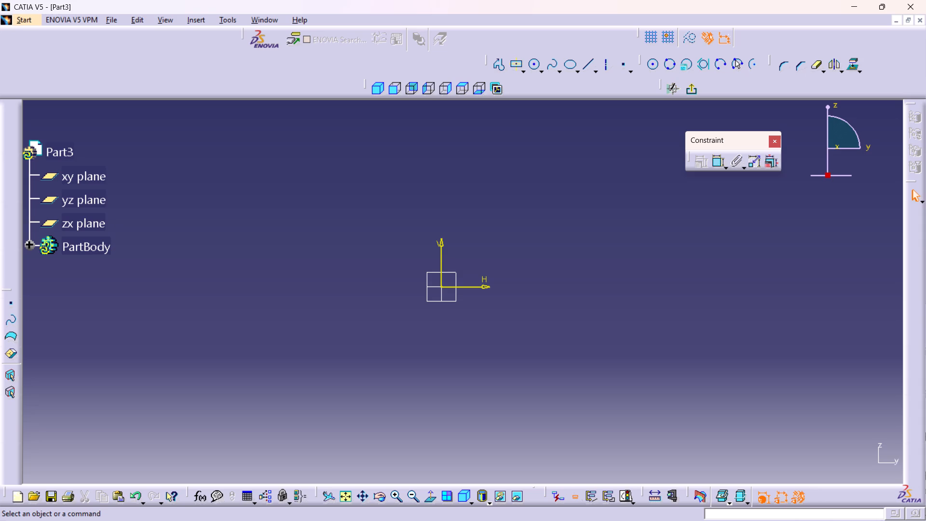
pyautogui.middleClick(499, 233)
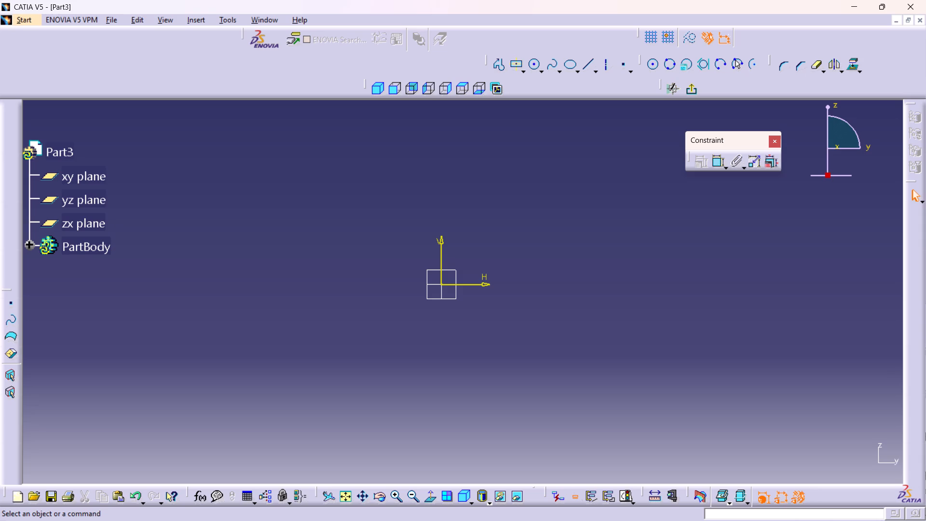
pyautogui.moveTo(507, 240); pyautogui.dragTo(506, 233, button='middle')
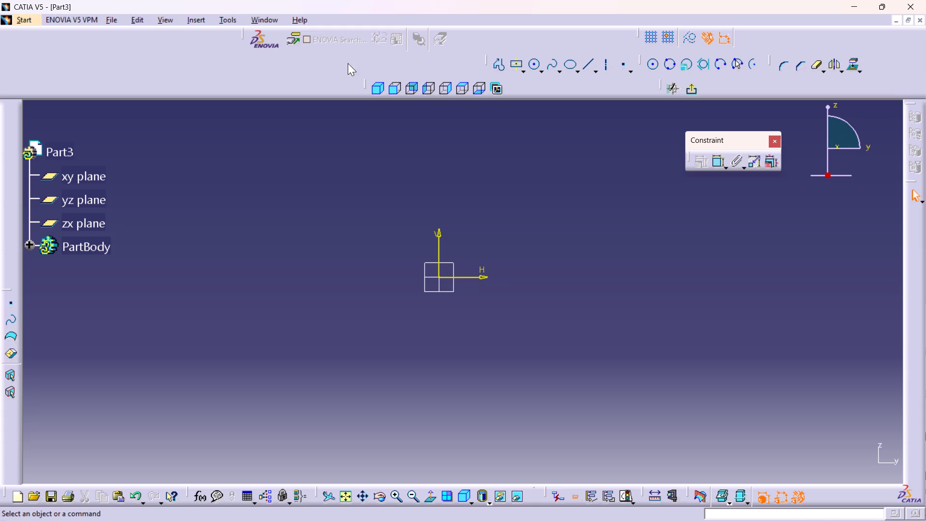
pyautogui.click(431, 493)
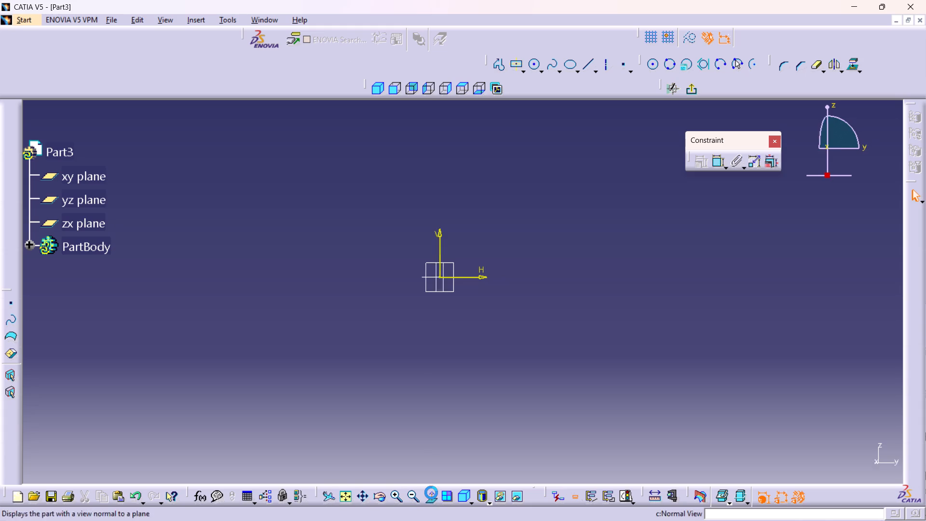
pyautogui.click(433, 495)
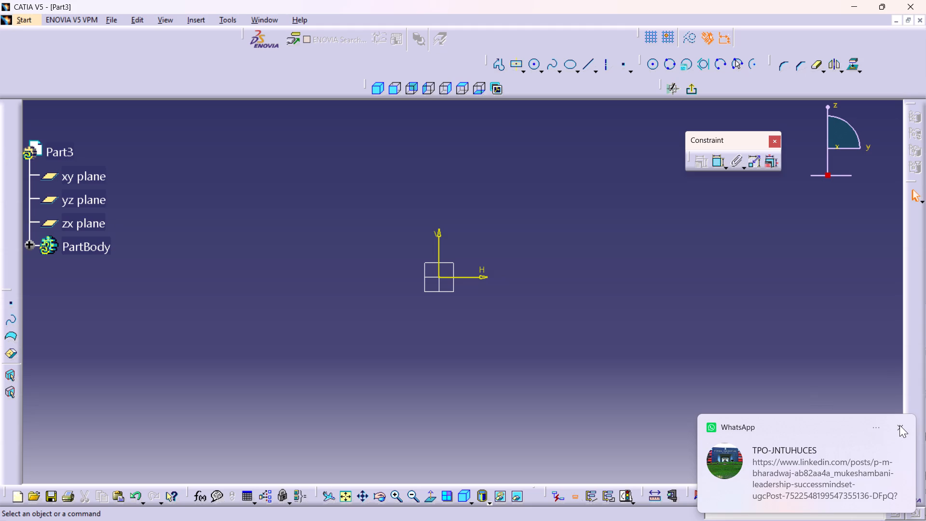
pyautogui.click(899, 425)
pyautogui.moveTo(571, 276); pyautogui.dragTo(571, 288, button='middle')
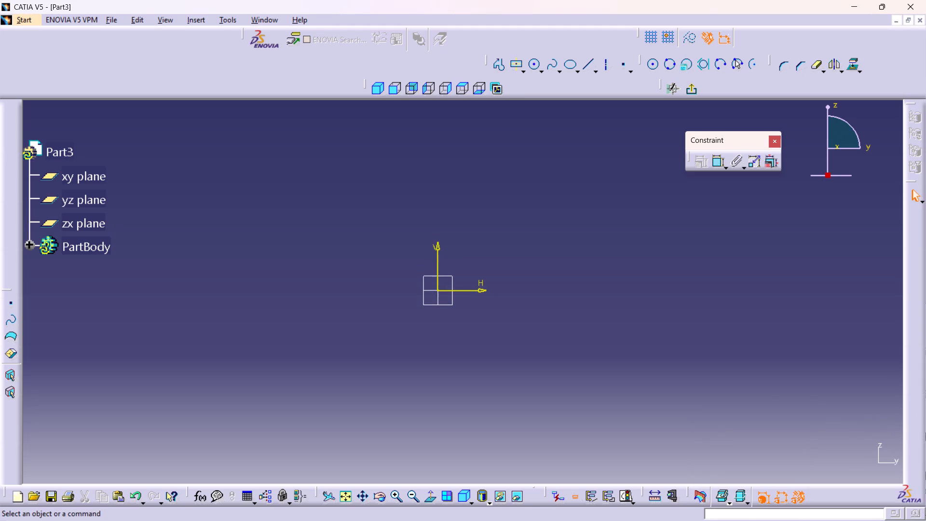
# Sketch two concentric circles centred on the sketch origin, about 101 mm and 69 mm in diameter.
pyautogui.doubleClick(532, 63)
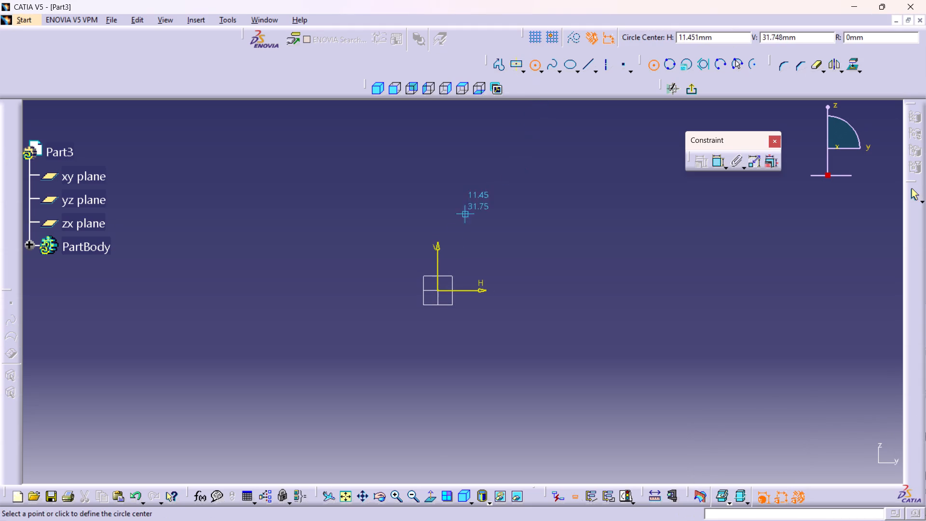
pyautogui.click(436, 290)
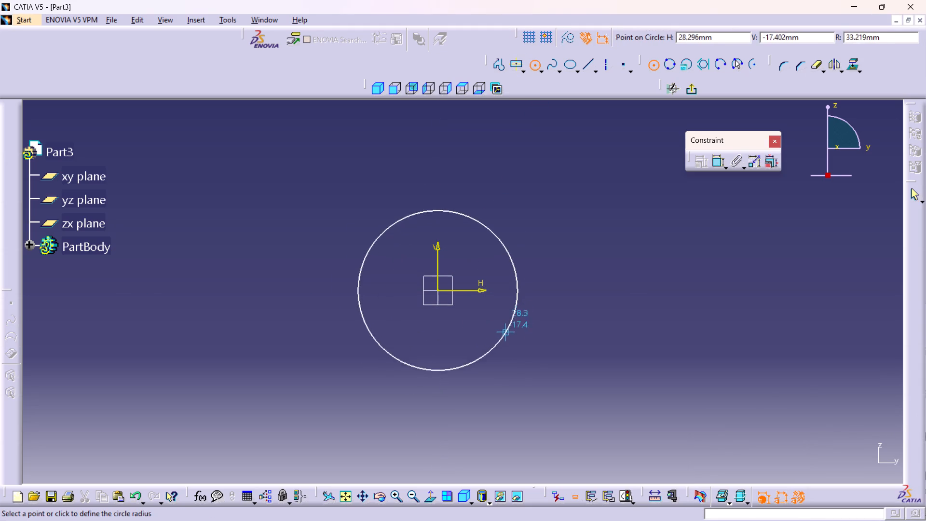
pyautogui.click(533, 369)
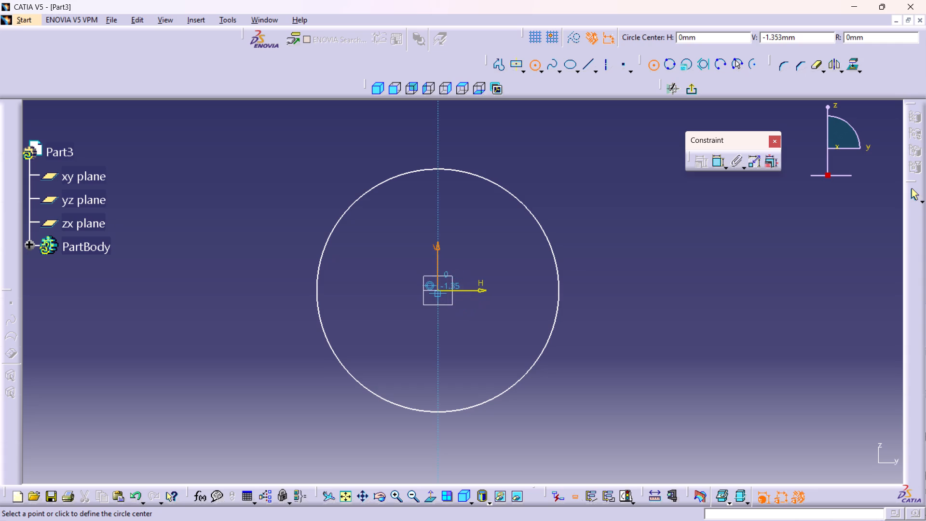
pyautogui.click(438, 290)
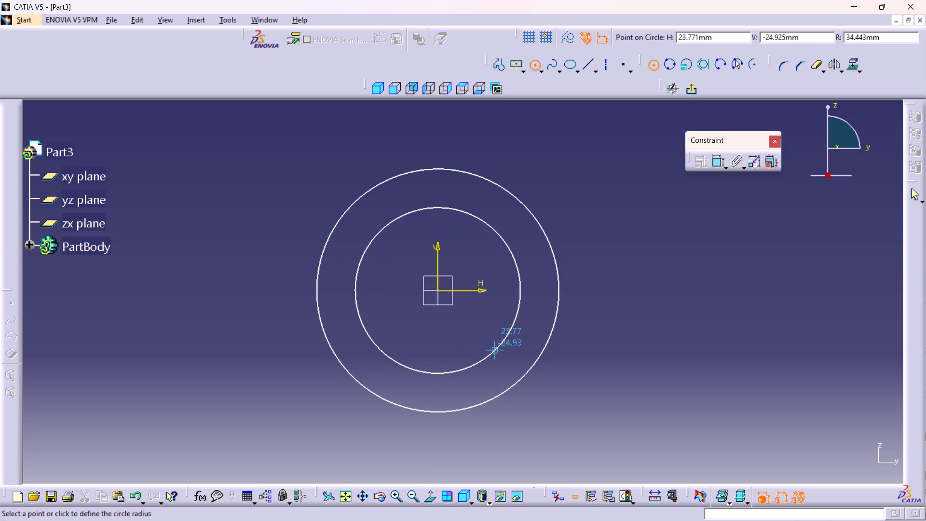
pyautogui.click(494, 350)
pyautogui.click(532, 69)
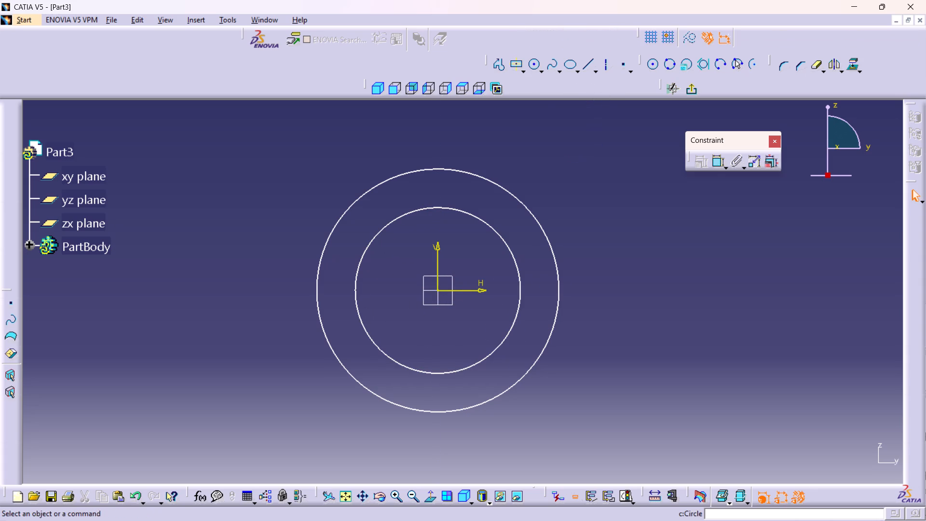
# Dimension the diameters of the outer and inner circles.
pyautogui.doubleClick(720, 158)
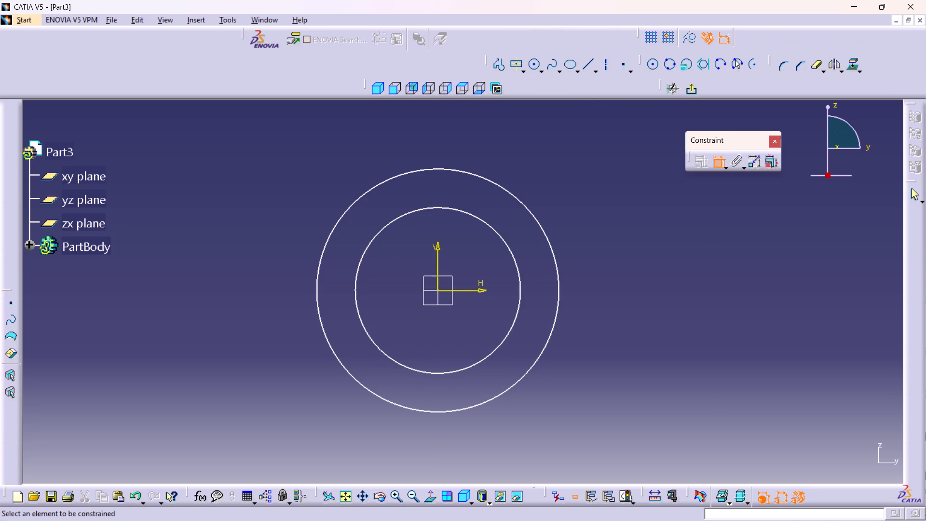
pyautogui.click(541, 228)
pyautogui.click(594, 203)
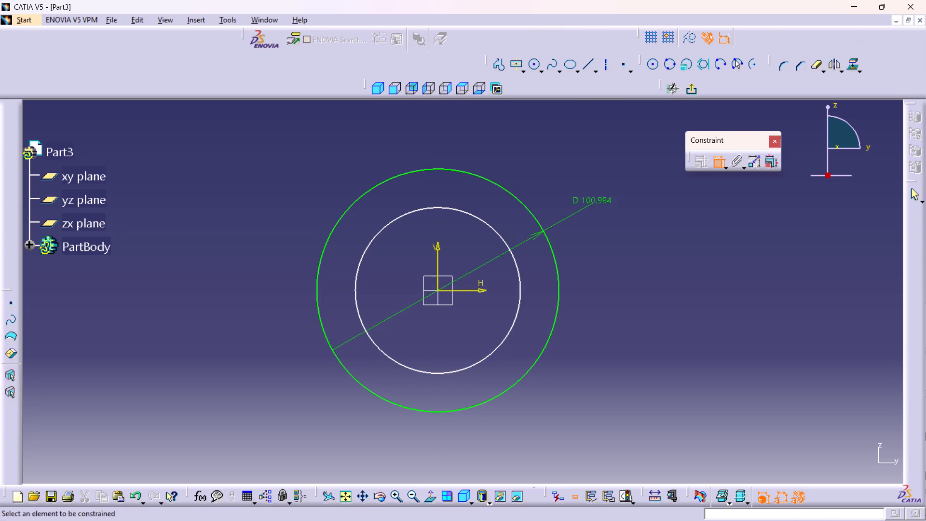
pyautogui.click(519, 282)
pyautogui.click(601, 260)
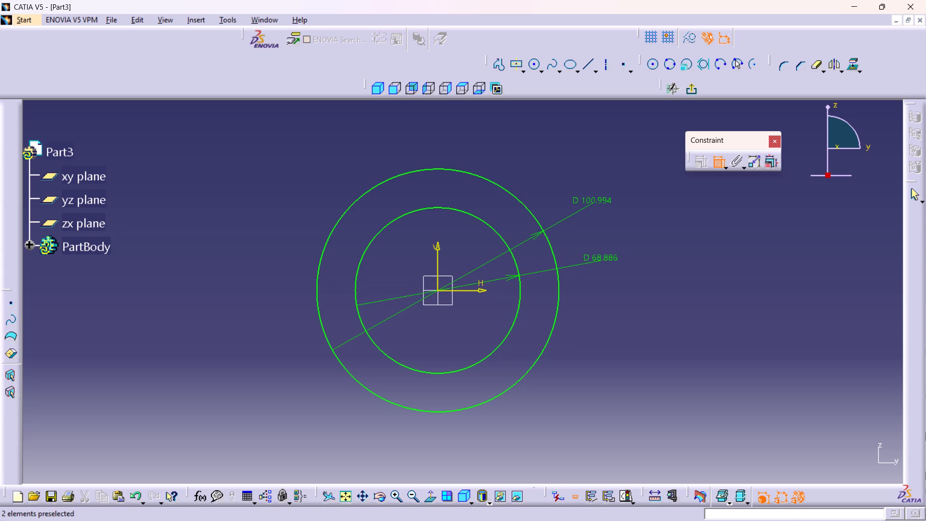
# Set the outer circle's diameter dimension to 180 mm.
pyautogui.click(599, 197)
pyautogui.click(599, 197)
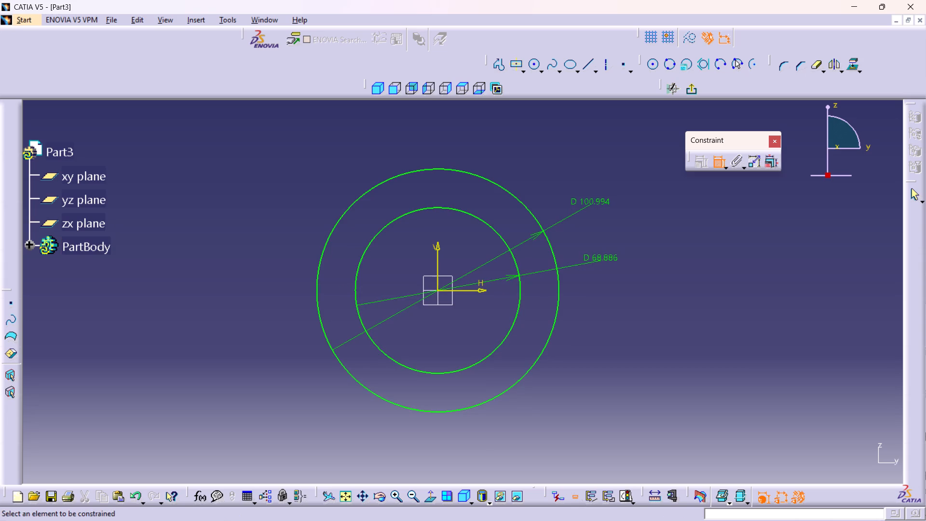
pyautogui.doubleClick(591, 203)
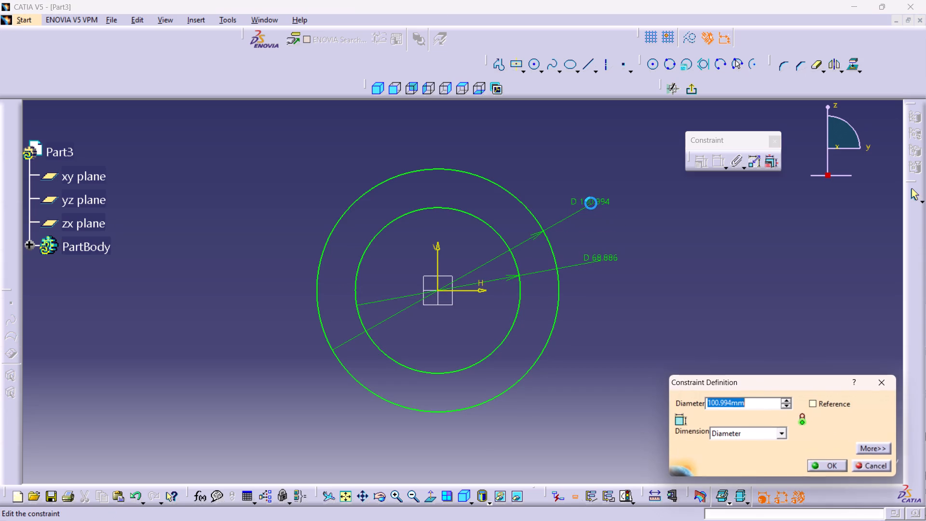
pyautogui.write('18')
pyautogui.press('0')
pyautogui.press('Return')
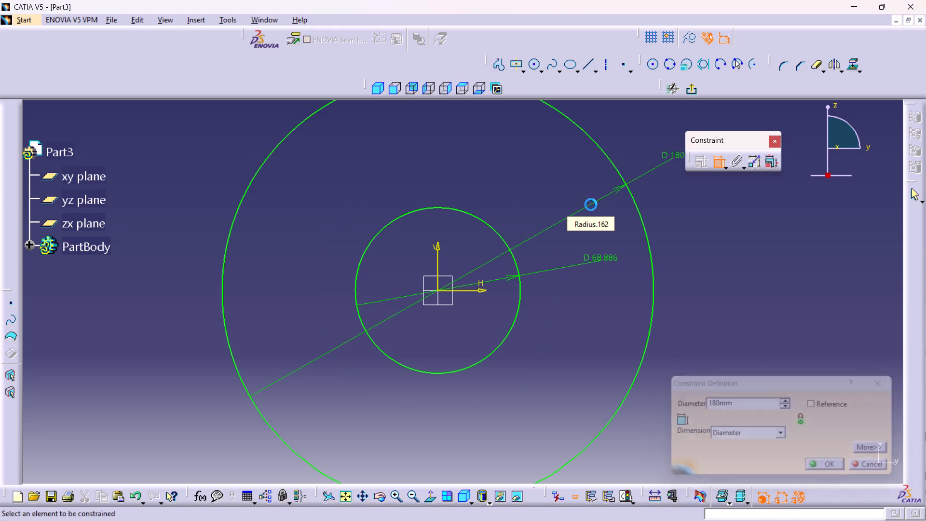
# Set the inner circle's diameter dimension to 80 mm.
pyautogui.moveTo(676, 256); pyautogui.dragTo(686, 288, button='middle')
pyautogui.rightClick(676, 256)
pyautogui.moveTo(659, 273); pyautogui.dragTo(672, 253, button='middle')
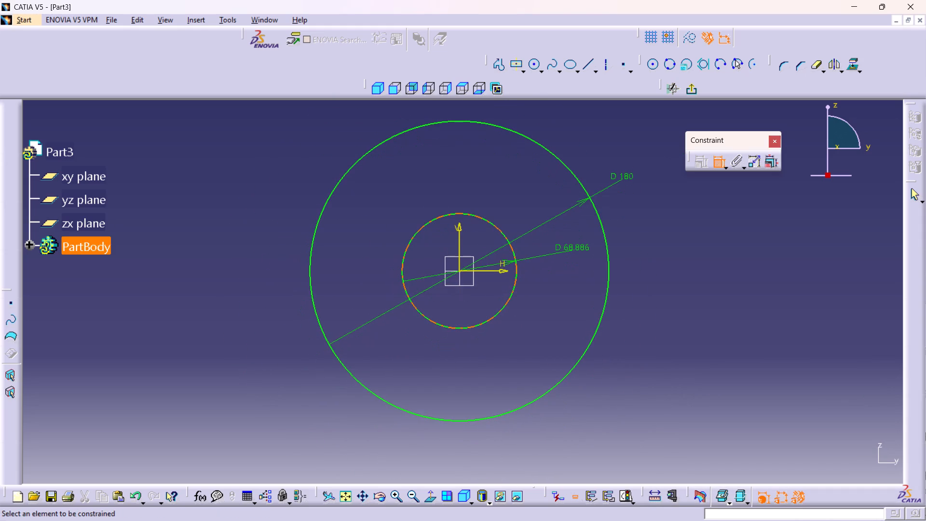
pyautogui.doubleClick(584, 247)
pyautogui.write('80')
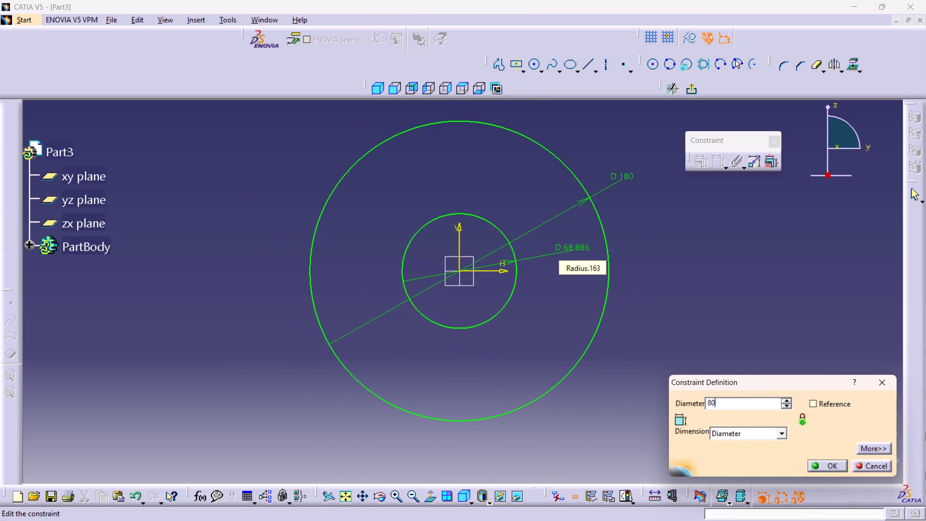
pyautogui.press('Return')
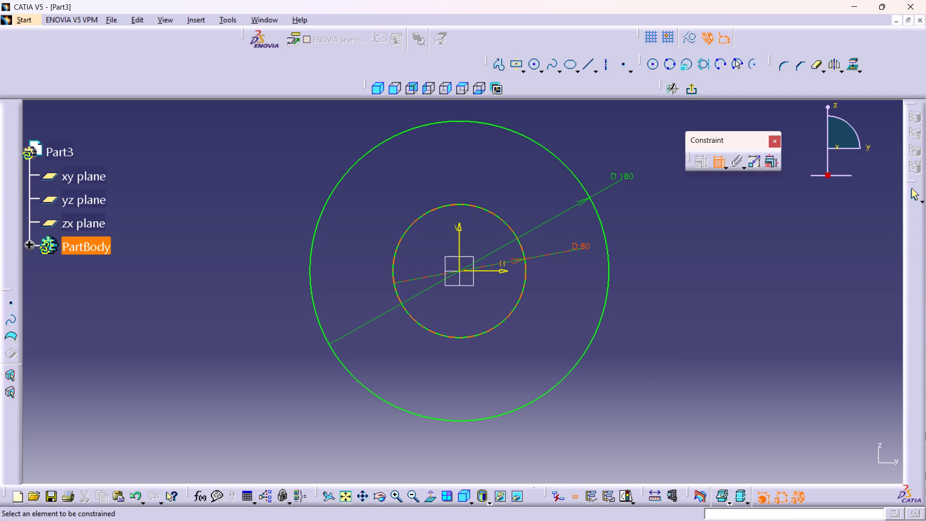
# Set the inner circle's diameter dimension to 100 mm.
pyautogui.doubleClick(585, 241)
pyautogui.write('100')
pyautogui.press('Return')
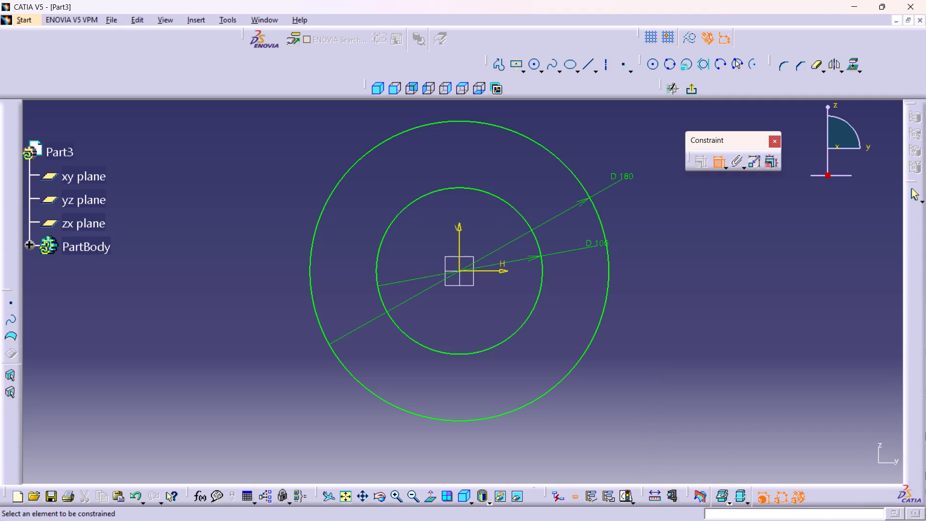
# Examine the two dimensioned concentric circles around the sketch origin at different zoom levels.
pyautogui.moveTo(638, 250); pyautogui.dragTo(642, 265, button='middle')
pyautogui.rightClick(638, 250)
pyautogui.moveTo(621, 247); pyautogui.dragTo(621, 254, button='middle')
pyautogui.rightClick(621, 247)
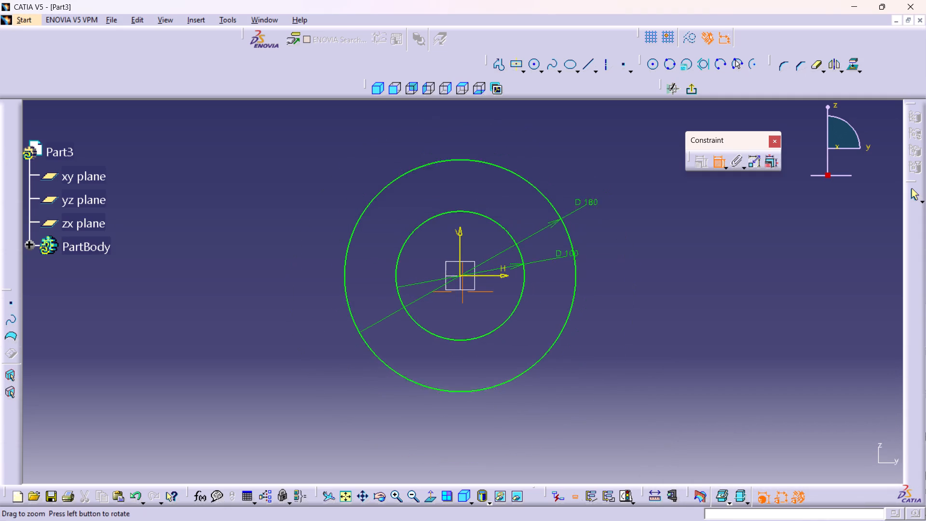
pyautogui.moveTo(621, 254); pyautogui.dragTo(623, 263, button='middle')
pyautogui.moveTo(604, 249); pyautogui.dragTo(607, 265, button='middle')
pyautogui.rightClick(604, 249)
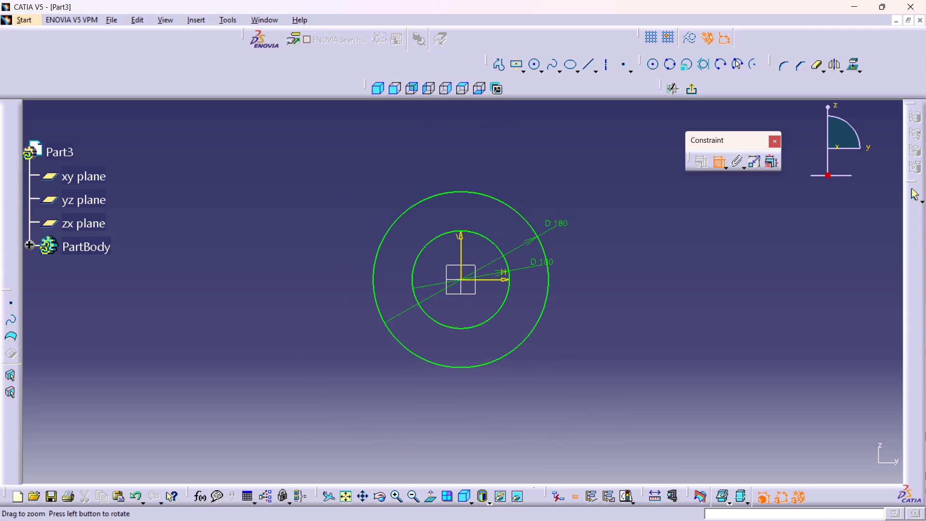
pyautogui.scroll(1, 594, 261)
pyautogui.moveTo(594, 261); pyautogui.dragTo(588, 239, button='middle')
pyautogui.rightClick(594, 261)
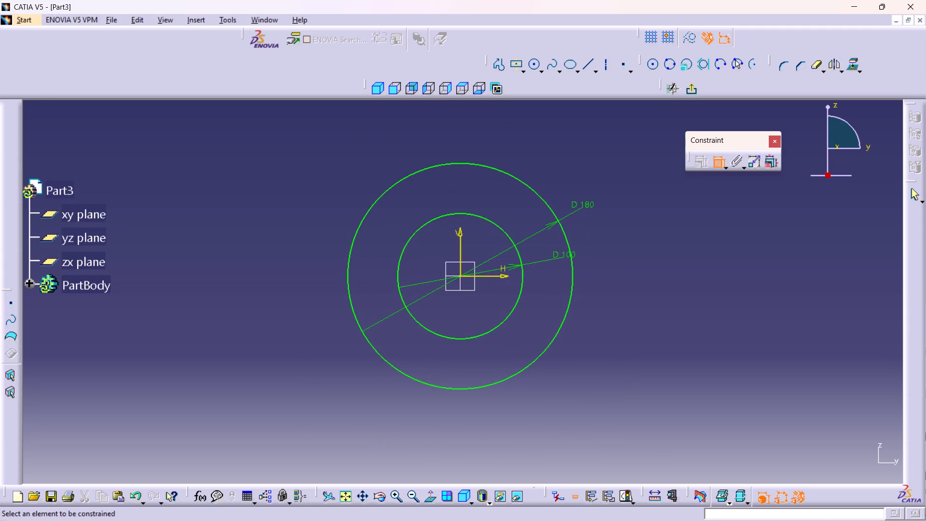
pyautogui.scroll(-1, 312, 260)
pyautogui.middleClick(610, 263)
pyautogui.rightClick(610, 263)
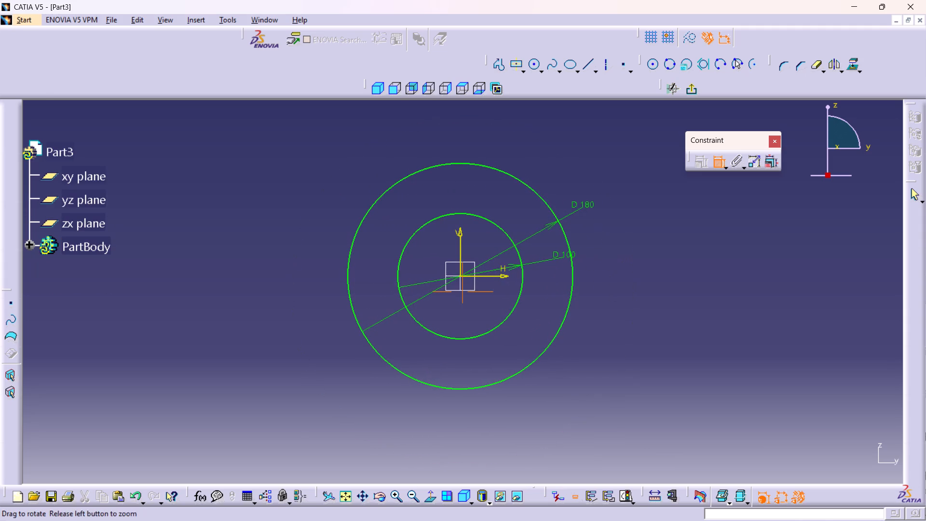
pyautogui.moveTo(609, 242); pyautogui.dragTo(588, 243, button='middle')
pyautogui.moveTo(571, 262); pyautogui.dragTo(588, 258, button='middle')
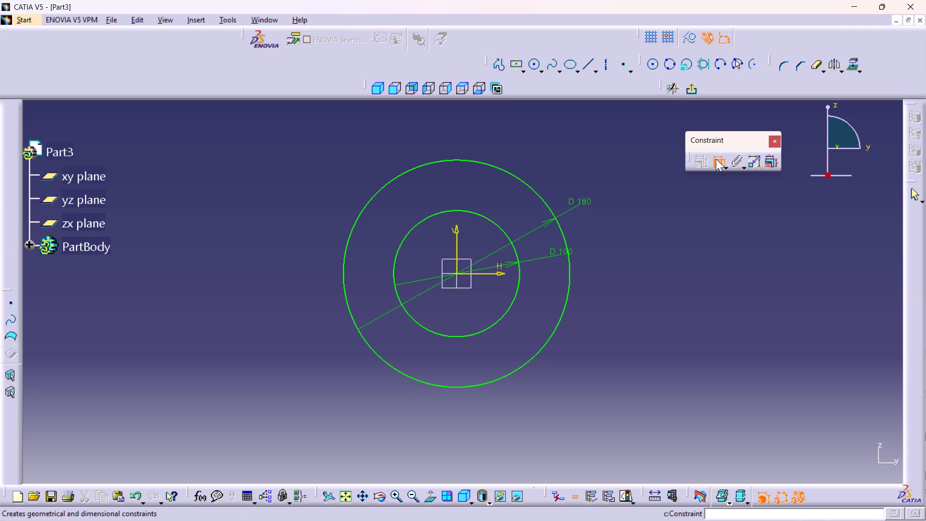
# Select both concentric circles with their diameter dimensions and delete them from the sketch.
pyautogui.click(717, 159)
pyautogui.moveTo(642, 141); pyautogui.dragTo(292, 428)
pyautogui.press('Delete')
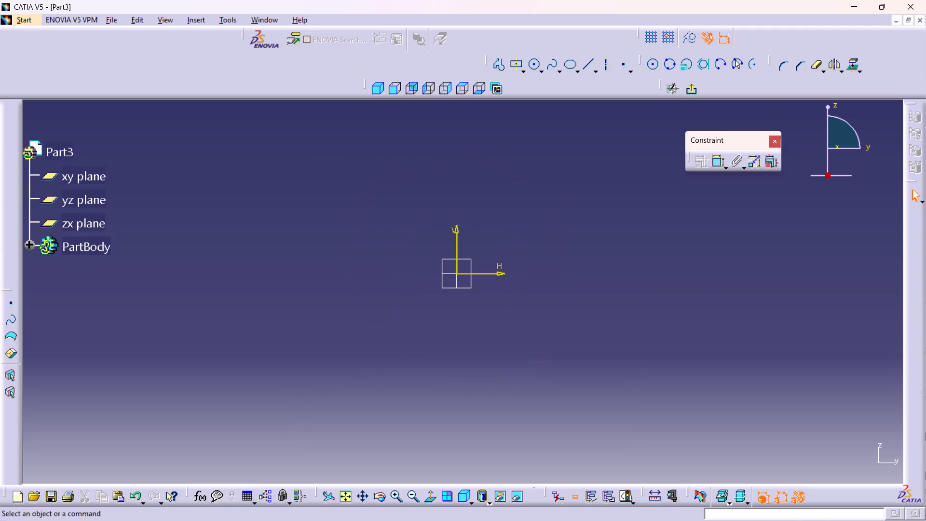
# Sketch two concentric circles centred on the sketch origin, about 209 mm and 147 mm in diameter.
pyautogui.doubleClick(535, 63)
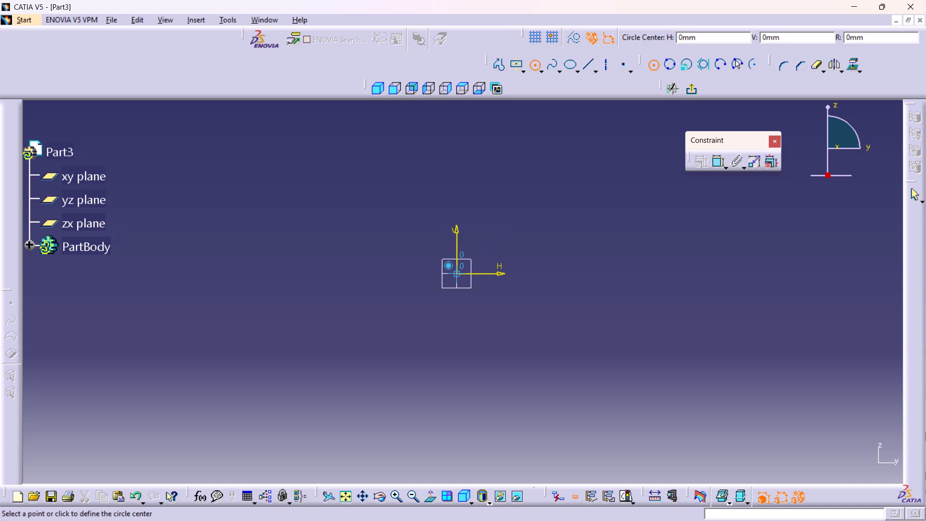
pyautogui.moveTo(456, 272); pyautogui.dragTo(461, 275)
pyautogui.click(583, 314)
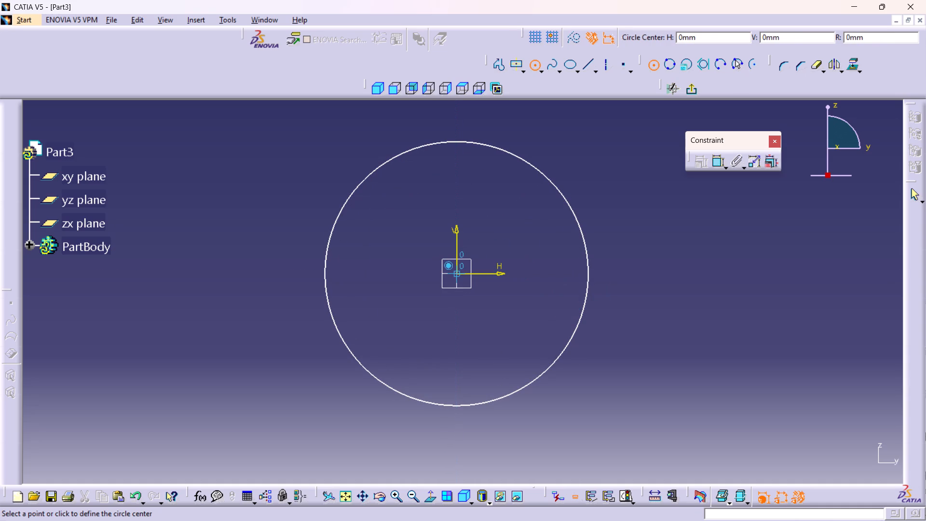
pyautogui.click(457, 273)
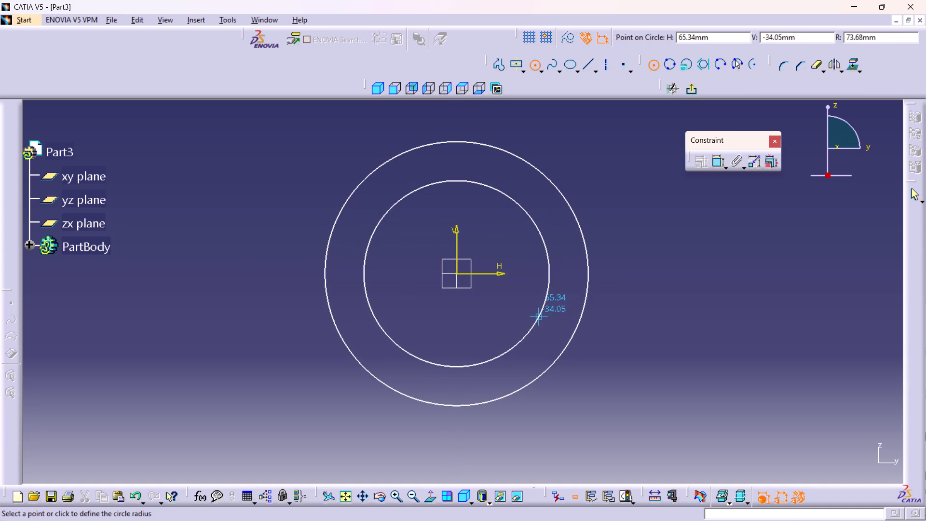
pyautogui.click(538, 317)
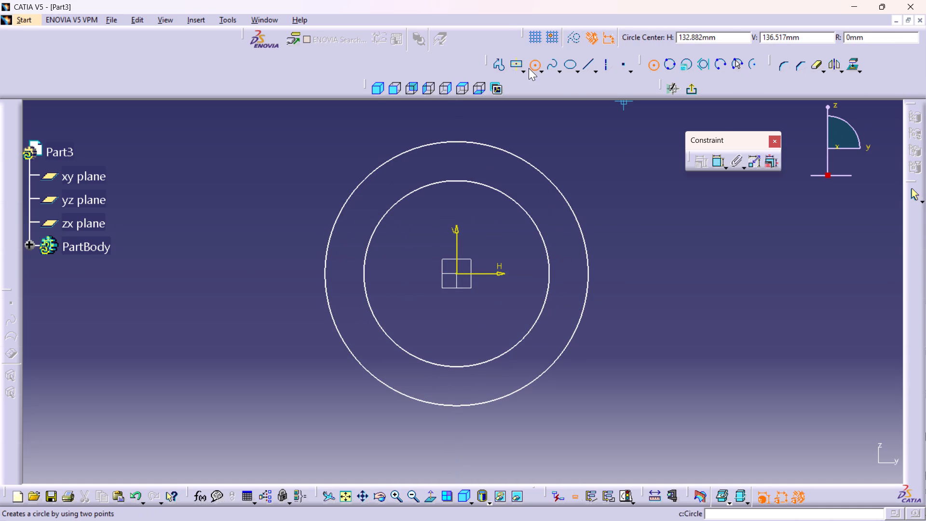
pyautogui.click(529, 68)
# Dimension the outer circle's diameter, placing the dimension outside the circle.
pyautogui.click(715, 159)
pyautogui.click(712, 160)
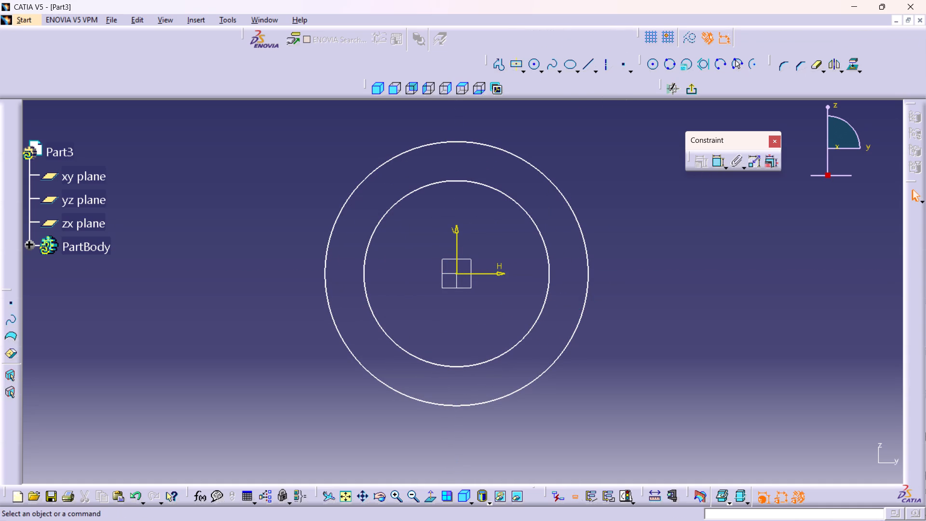
pyautogui.doubleClick(715, 158)
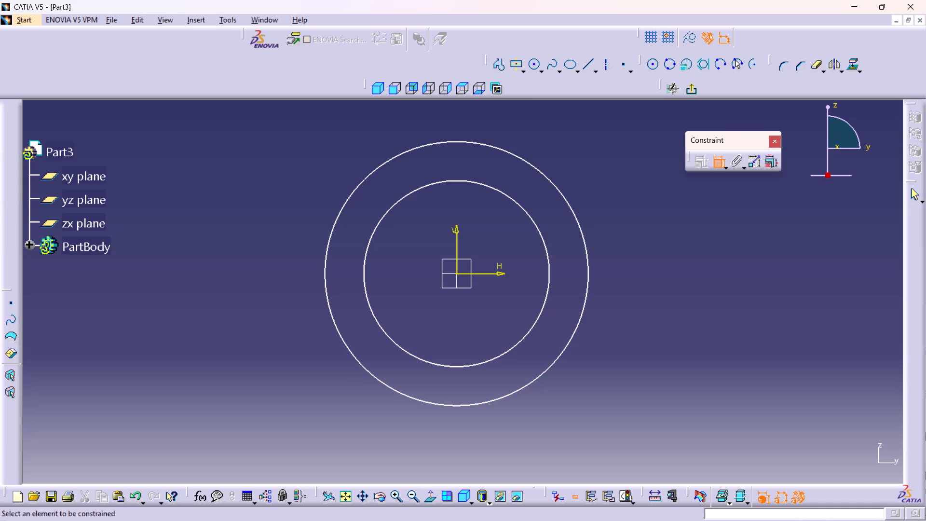
pyautogui.click(577, 217)
pyautogui.click(627, 197)
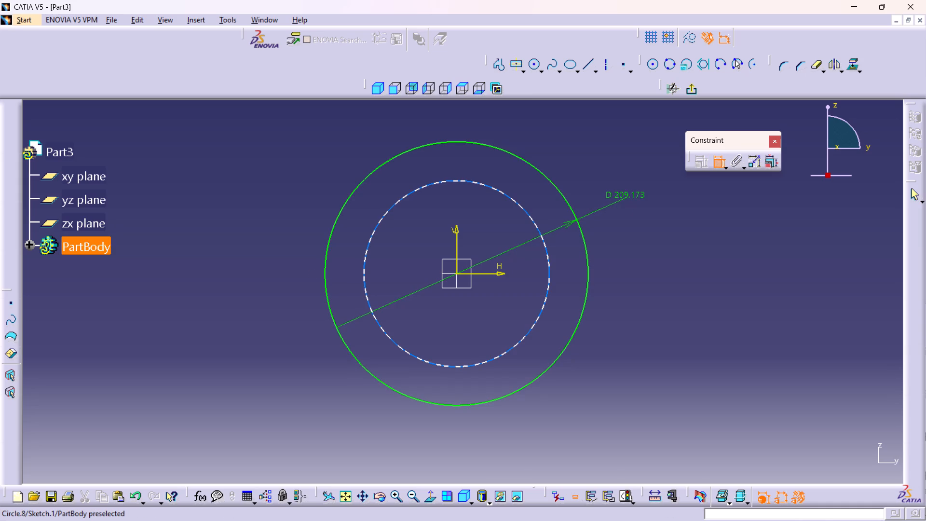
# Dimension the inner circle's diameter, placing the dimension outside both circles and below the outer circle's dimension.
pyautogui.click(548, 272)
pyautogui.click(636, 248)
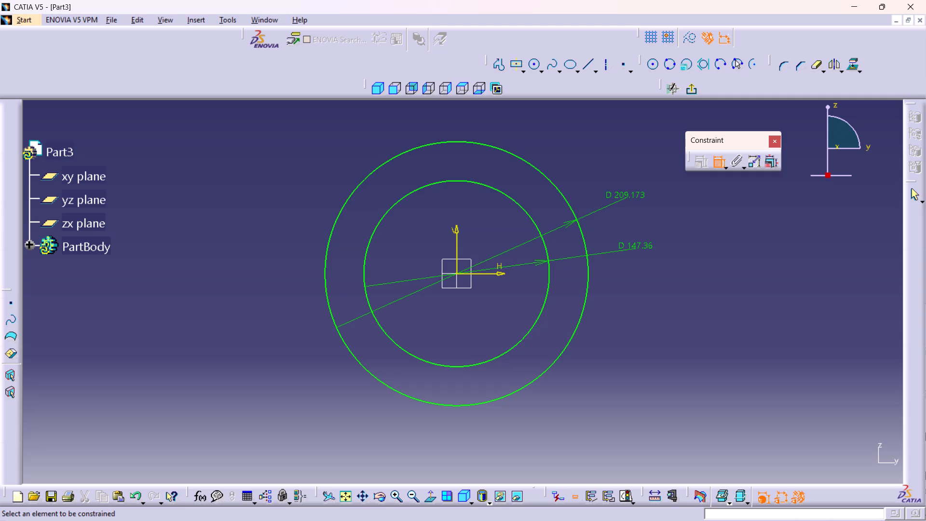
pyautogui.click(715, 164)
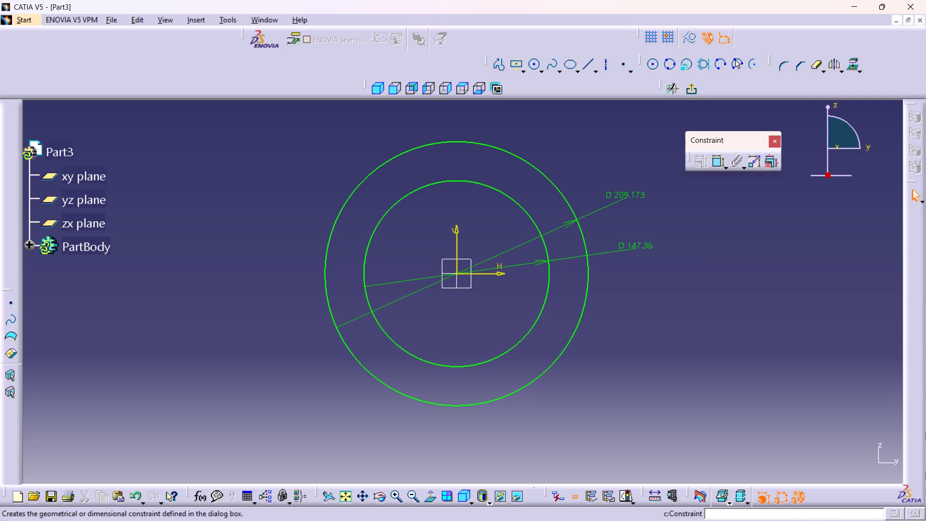
# Examine the two dimensioned concentric circles at different zoom levels and from both sides of the sketch plane.
pyautogui.moveTo(633, 219); pyautogui.dragTo(639, 240, button='middle')
pyautogui.rightClick(634, 221)
pyautogui.moveTo(637, 240); pyautogui.dragTo(640, 255, button='middle')
pyautogui.rightClick(637, 240)
pyautogui.moveTo(620, 255); pyautogui.dragTo(625, 270, button='middle')
pyautogui.rightClick(620, 255)
pyautogui.middleClick(593, 259)
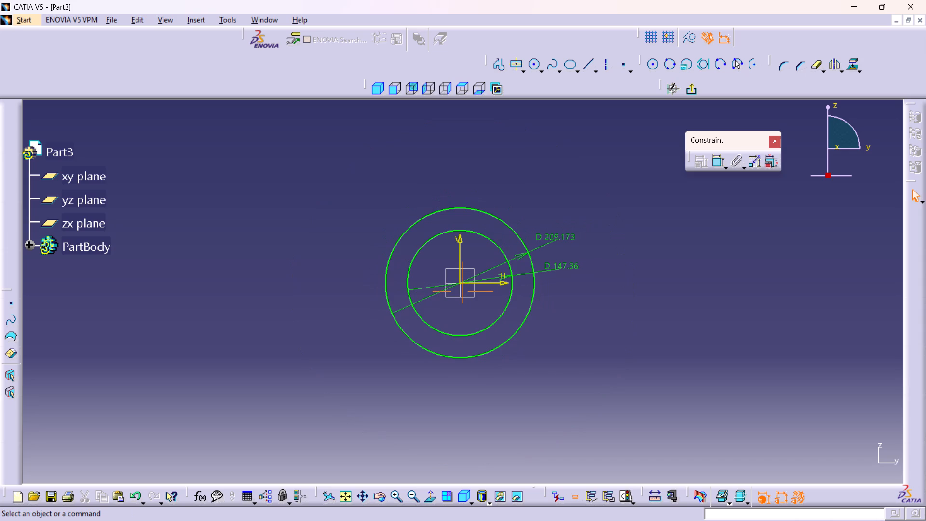
pyautogui.moveTo(506, 278); pyautogui.dragTo(575, 249, button='middle')
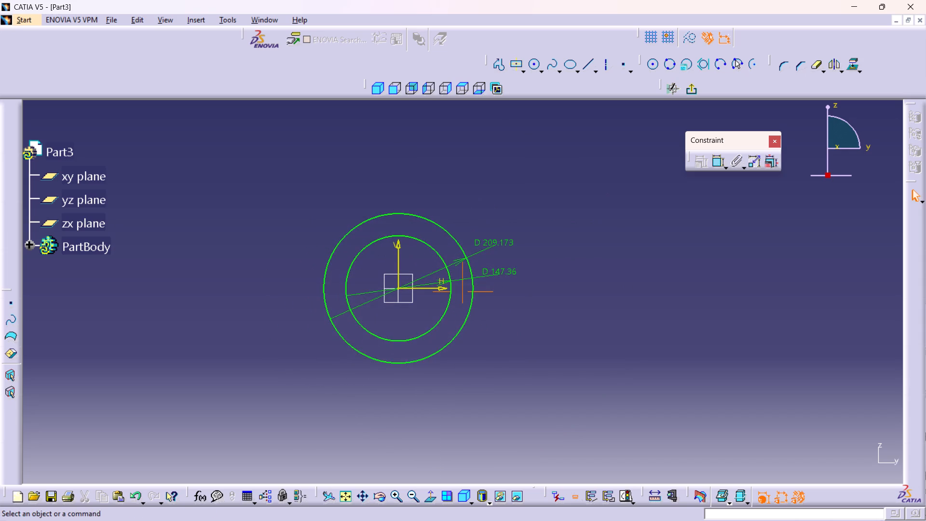
pyautogui.moveTo(539, 267); pyautogui.dragTo(587, 245, button='middle')
pyautogui.moveTo(567, 266); pyautogui.dragTo(566, 266, button='middle')
pyautogui.rightClick(567, 266)
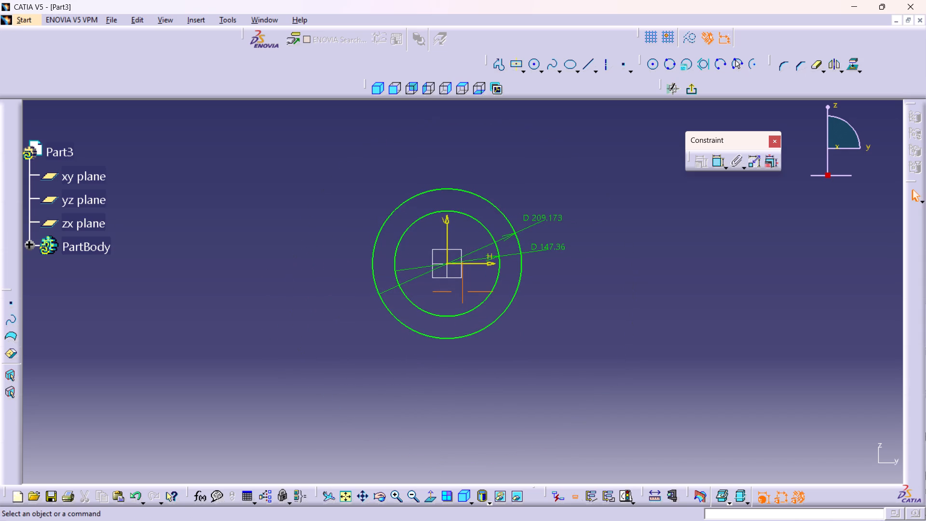
pyautogui.moveTo(566, 266); pyautogui.dragTo(553, 222, button='middle')
pyautogui.moveTo(595, 200); pyautogui.dragTo(600, 221, button='middle')
pyautogui.rightClick(595, 200)
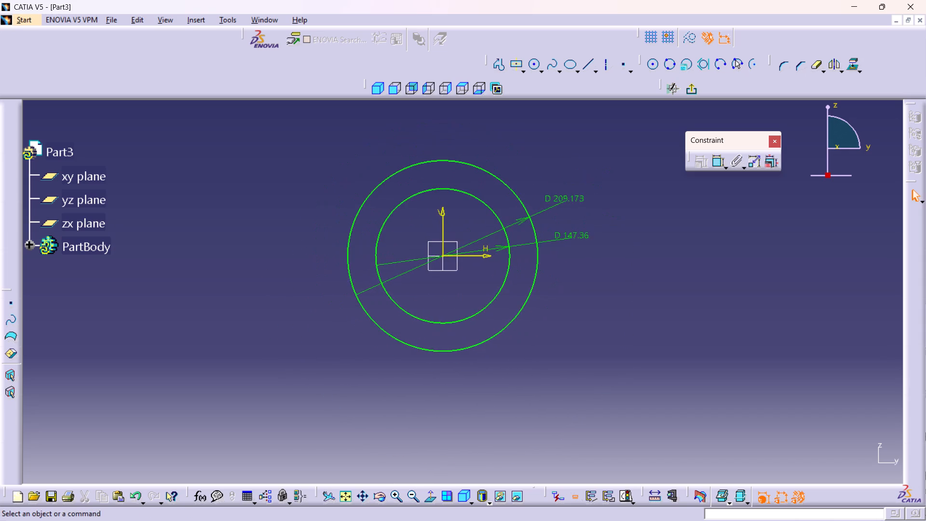
pyautogui.moveTo(576, 223); pyautogui.dragTo(588, 239, button='middle')
pyautogui.moveTo(582, 247); pyautogui.dragTo(589, 242, button='middle')
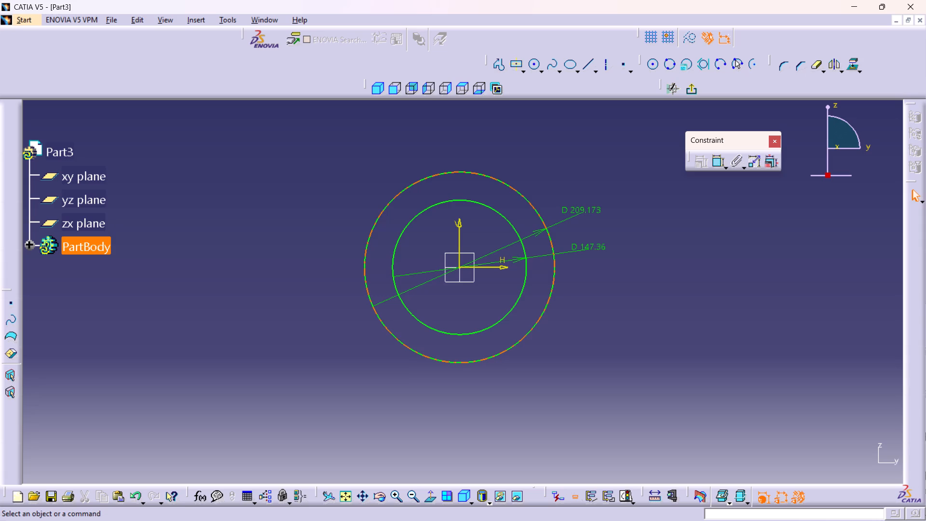
pyautogui.click(429, 501)
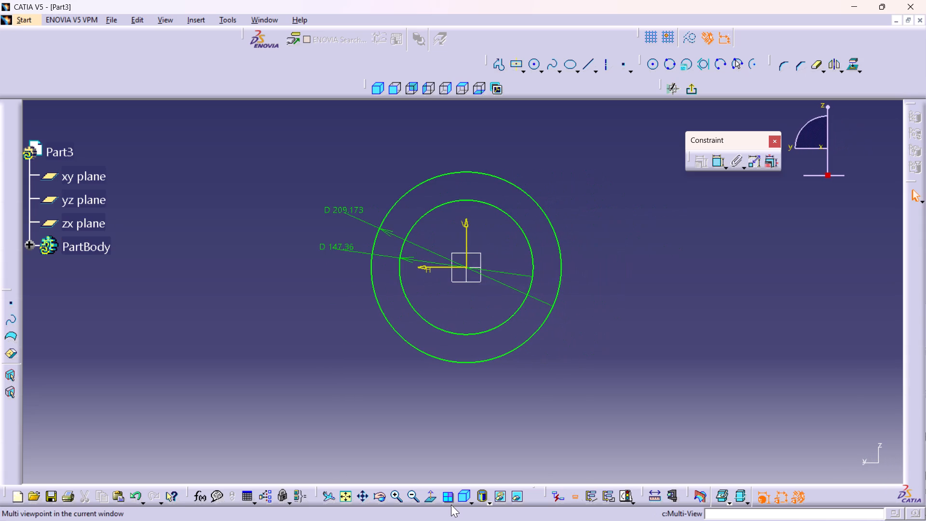
pyautogui.click(431, 499)
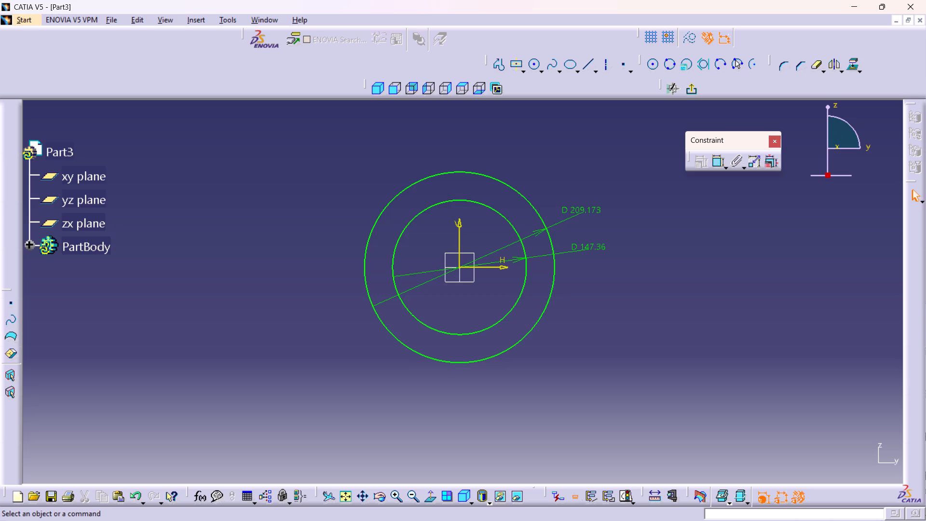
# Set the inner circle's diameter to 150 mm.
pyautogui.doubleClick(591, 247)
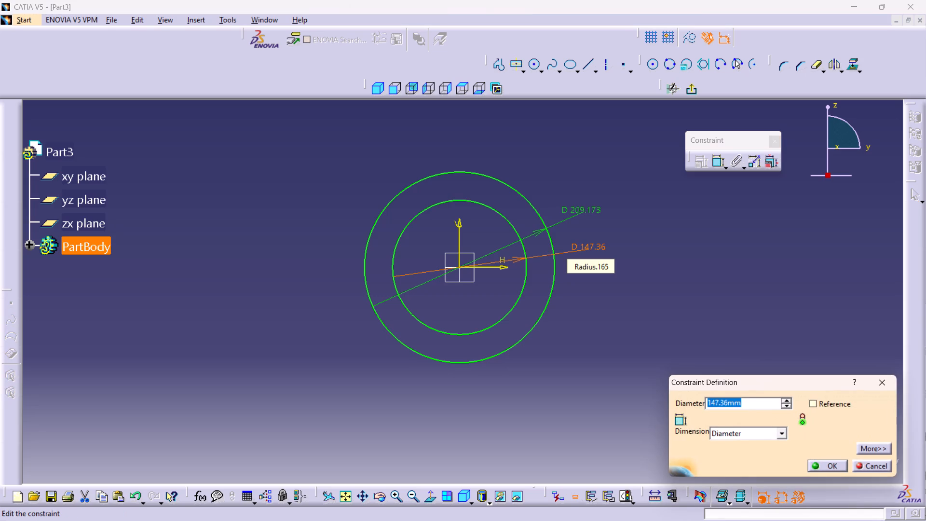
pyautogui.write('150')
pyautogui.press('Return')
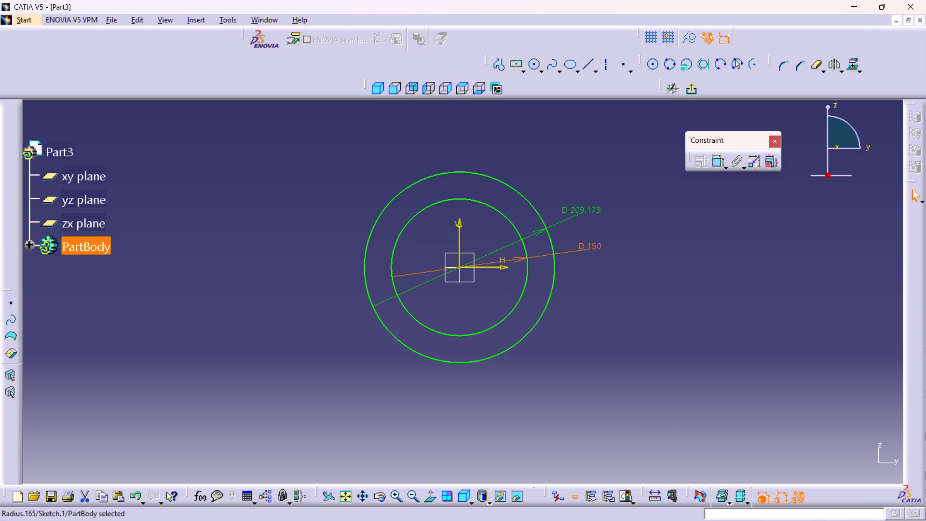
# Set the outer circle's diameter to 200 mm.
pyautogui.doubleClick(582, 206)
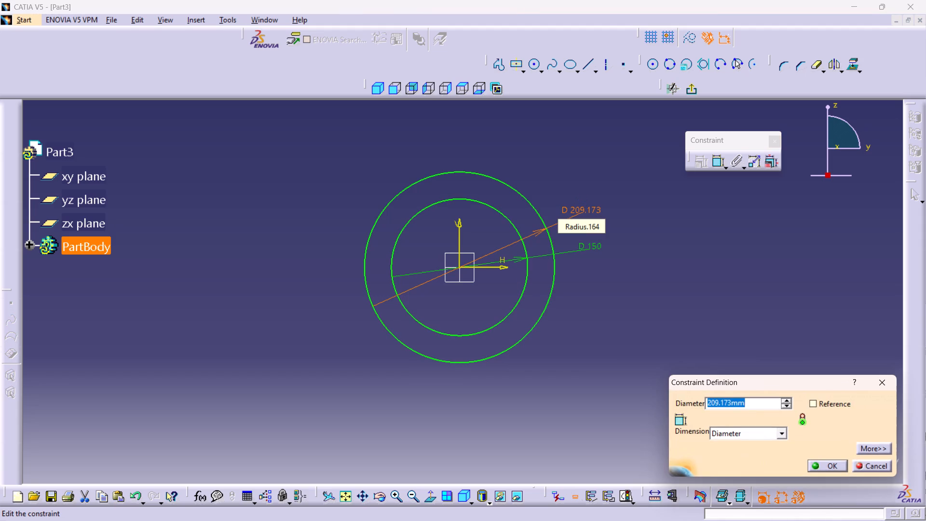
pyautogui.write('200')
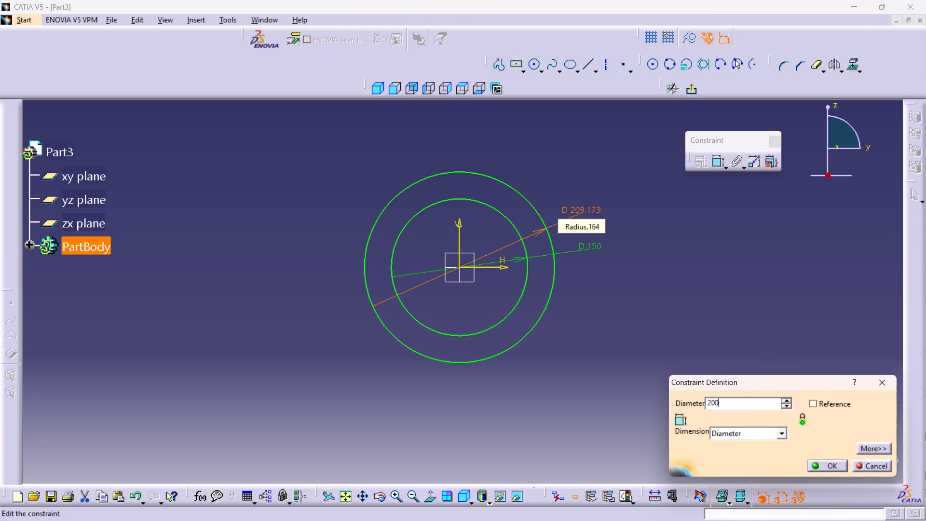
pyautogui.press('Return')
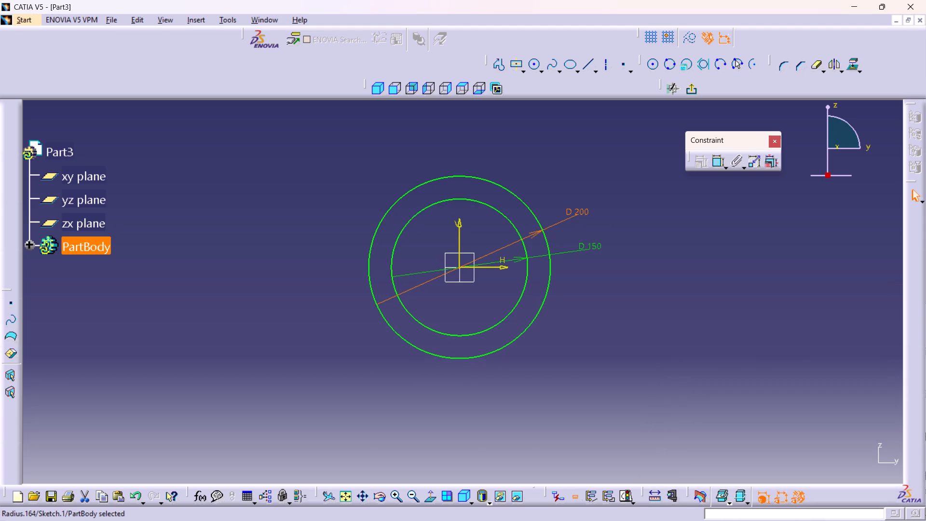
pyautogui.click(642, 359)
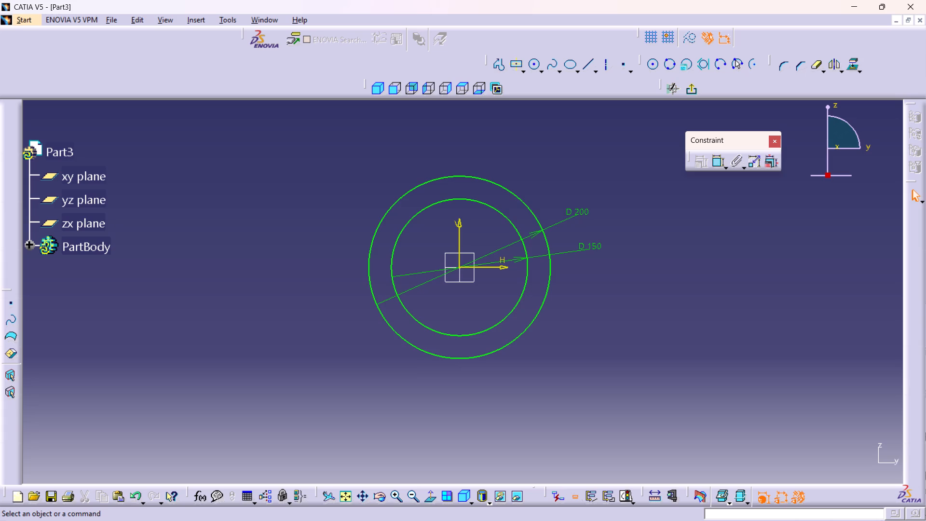
# Select both concentric circles with their diameter dimensions and delete them from the sketch.
pyautogui.moveTo(570, 310); pyautogui.dragTo(572, 316, button='middle')
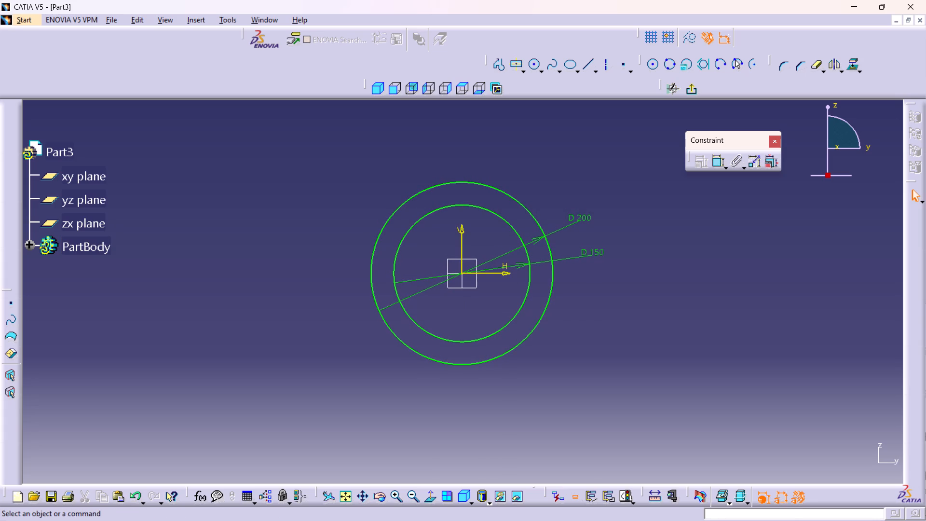
pyautogui.moveTo(626, 152); pyautogui.dragTo(322, 418)
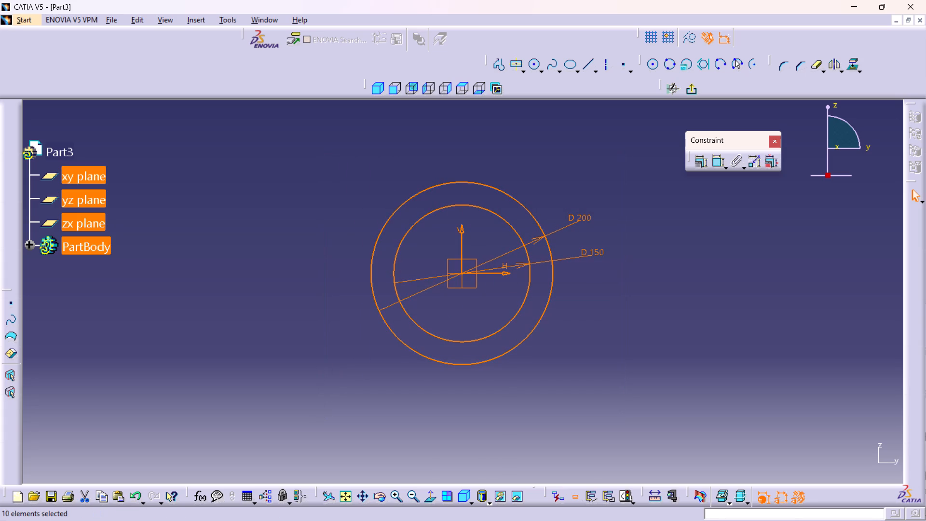
pyautogui.press('Delete')
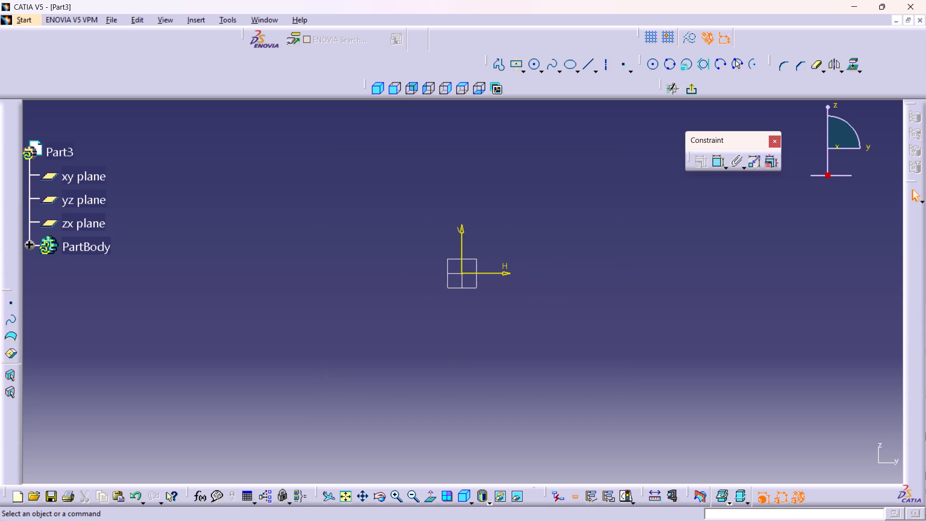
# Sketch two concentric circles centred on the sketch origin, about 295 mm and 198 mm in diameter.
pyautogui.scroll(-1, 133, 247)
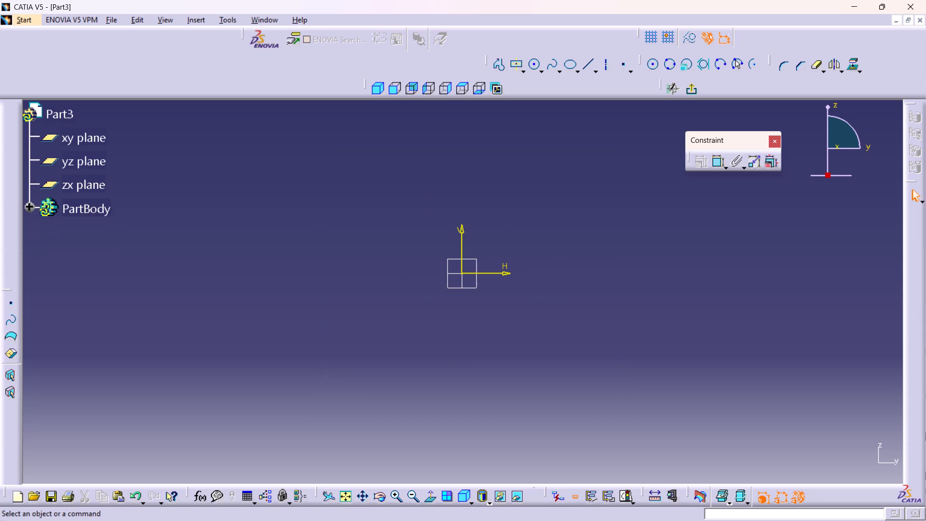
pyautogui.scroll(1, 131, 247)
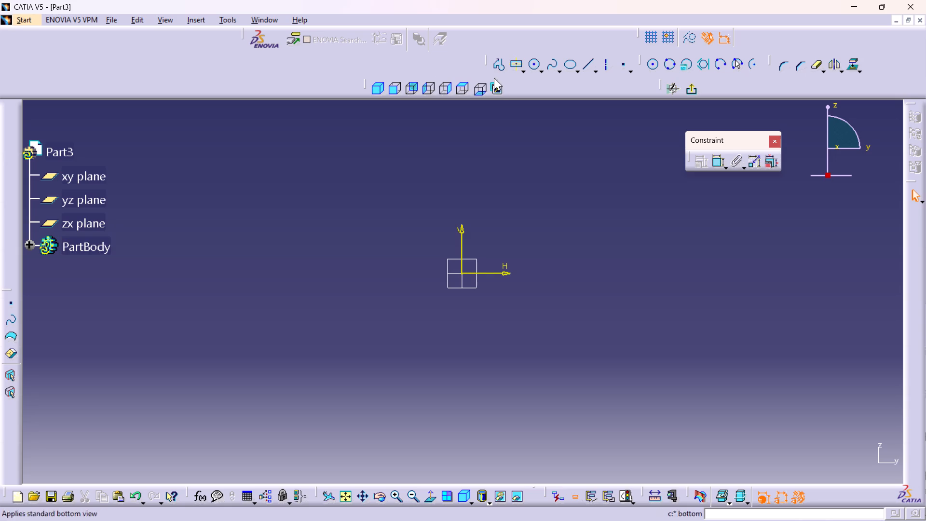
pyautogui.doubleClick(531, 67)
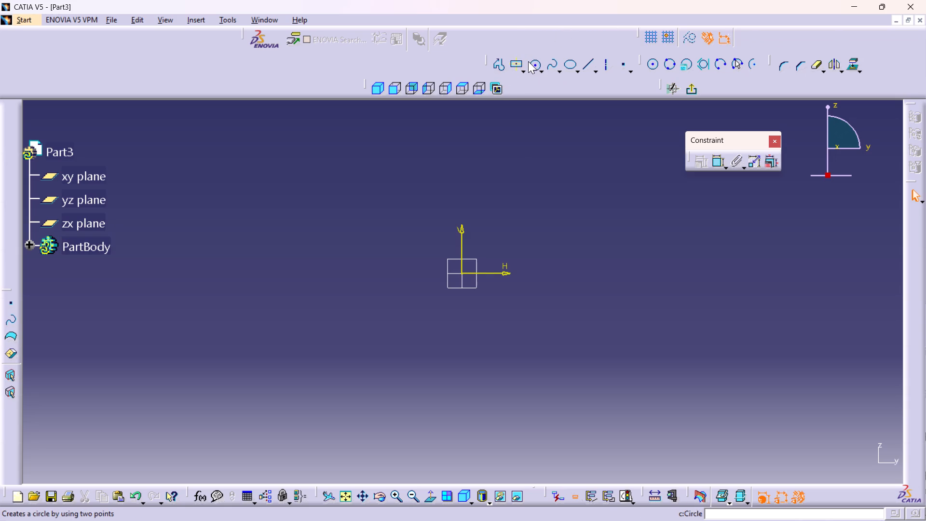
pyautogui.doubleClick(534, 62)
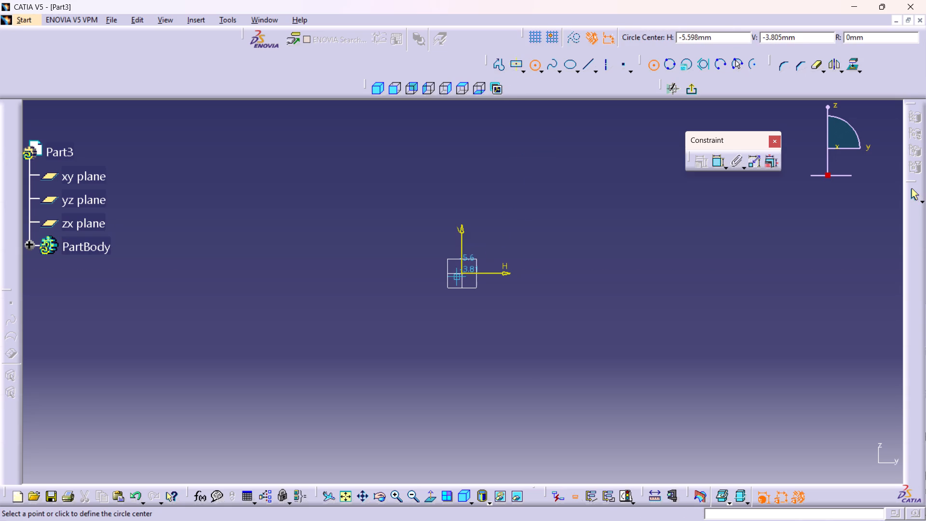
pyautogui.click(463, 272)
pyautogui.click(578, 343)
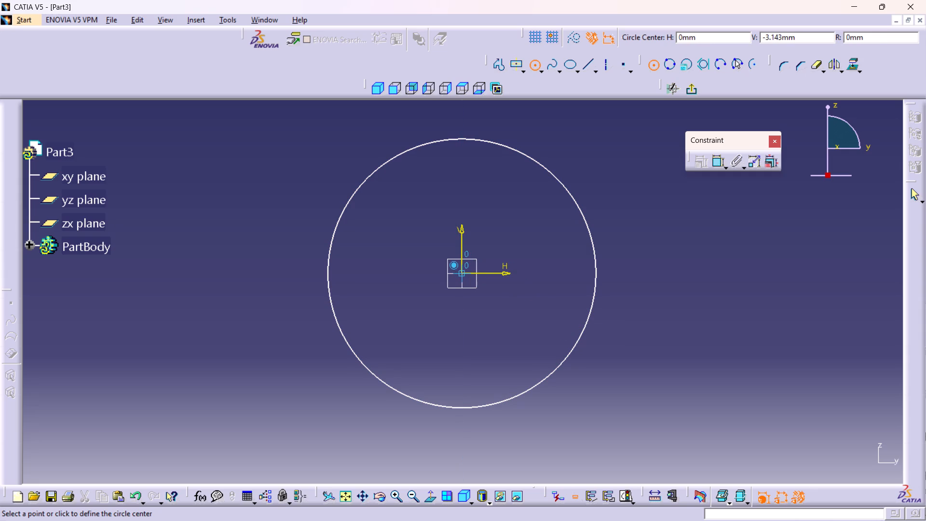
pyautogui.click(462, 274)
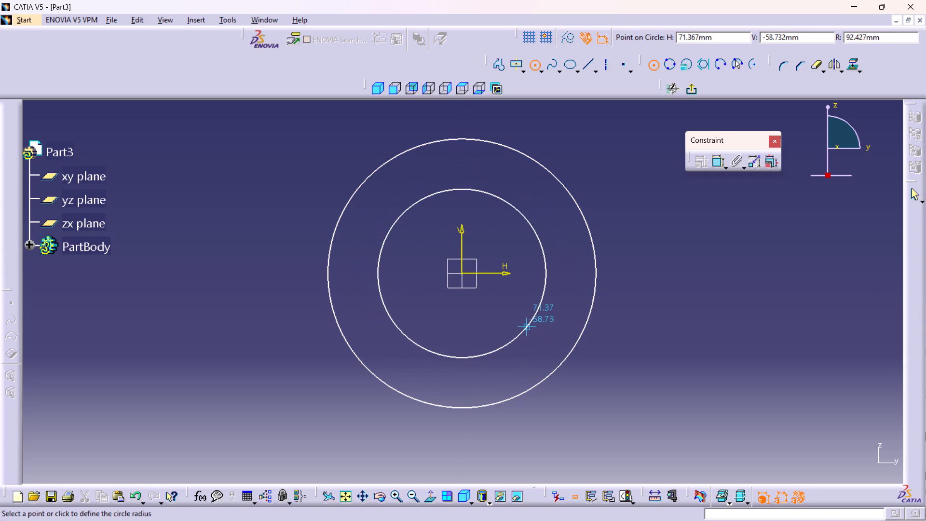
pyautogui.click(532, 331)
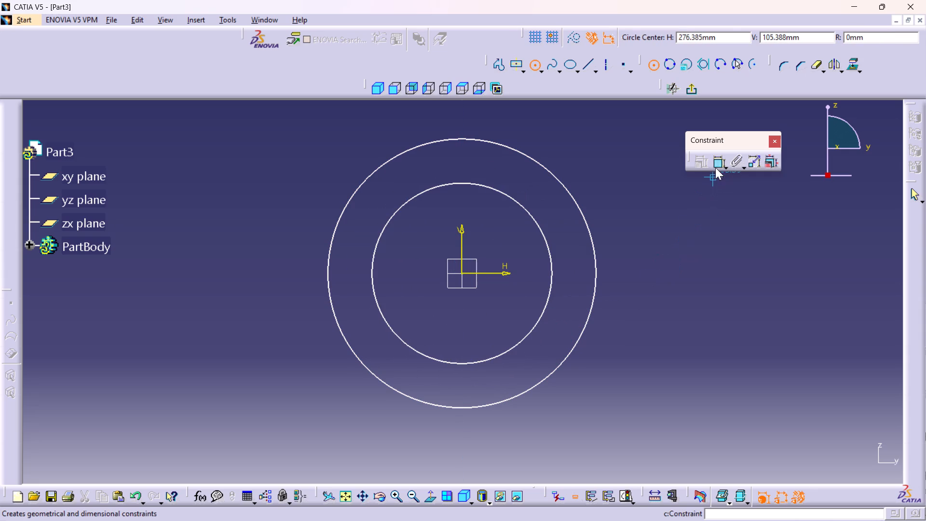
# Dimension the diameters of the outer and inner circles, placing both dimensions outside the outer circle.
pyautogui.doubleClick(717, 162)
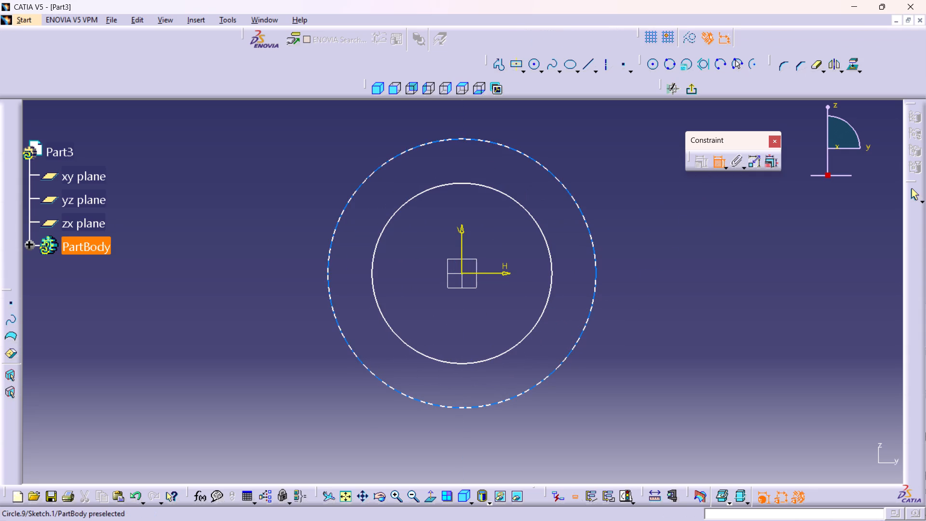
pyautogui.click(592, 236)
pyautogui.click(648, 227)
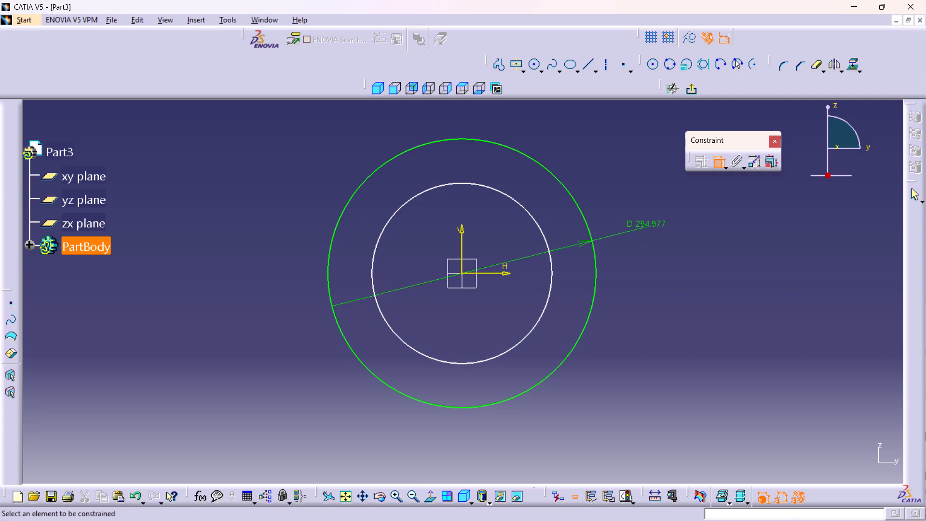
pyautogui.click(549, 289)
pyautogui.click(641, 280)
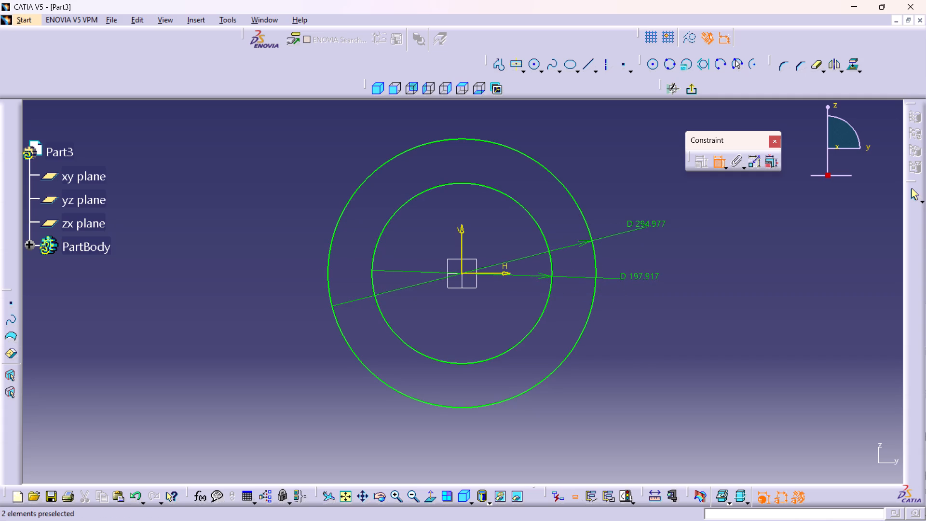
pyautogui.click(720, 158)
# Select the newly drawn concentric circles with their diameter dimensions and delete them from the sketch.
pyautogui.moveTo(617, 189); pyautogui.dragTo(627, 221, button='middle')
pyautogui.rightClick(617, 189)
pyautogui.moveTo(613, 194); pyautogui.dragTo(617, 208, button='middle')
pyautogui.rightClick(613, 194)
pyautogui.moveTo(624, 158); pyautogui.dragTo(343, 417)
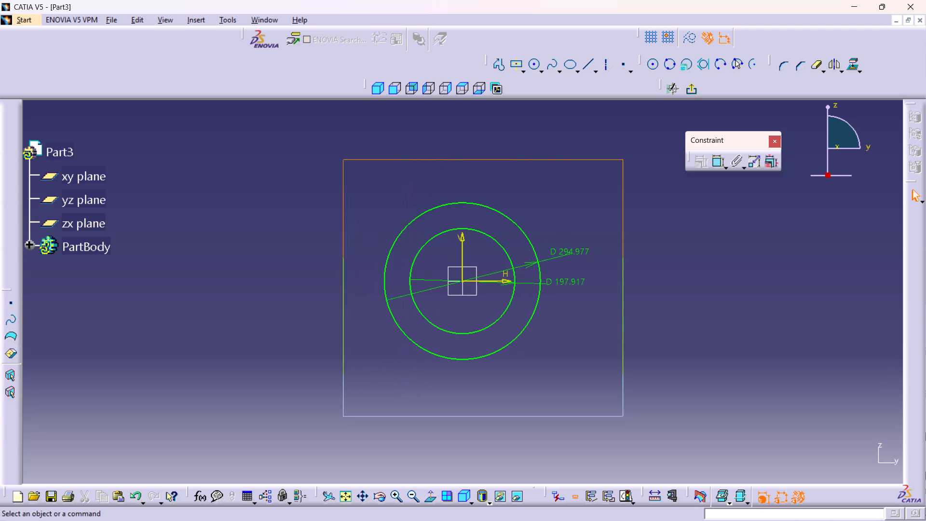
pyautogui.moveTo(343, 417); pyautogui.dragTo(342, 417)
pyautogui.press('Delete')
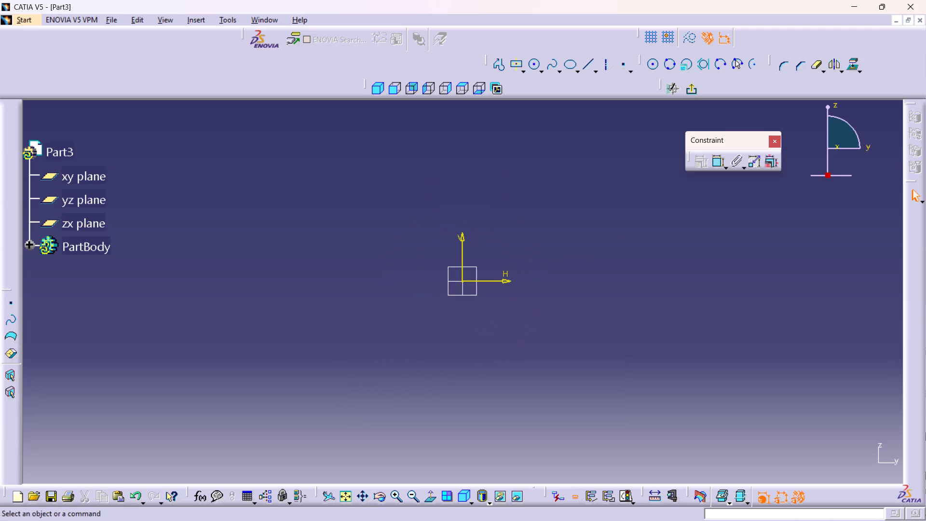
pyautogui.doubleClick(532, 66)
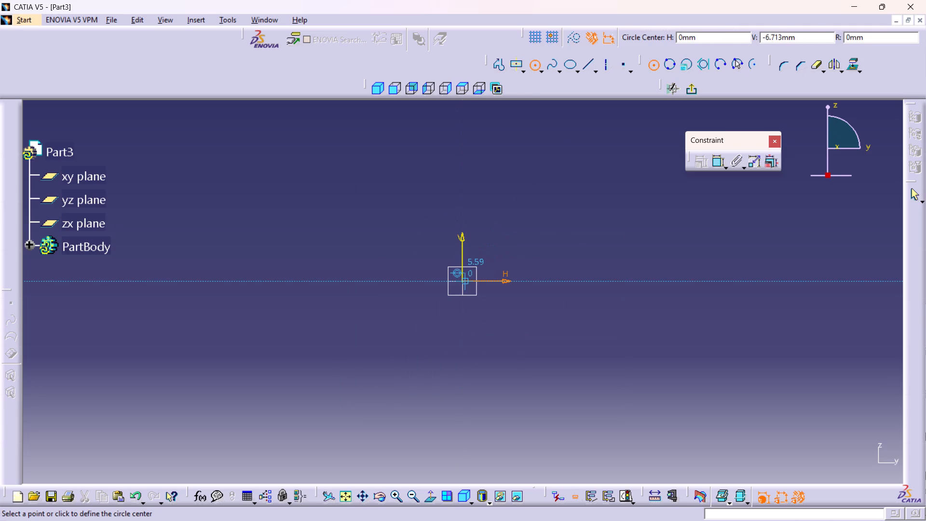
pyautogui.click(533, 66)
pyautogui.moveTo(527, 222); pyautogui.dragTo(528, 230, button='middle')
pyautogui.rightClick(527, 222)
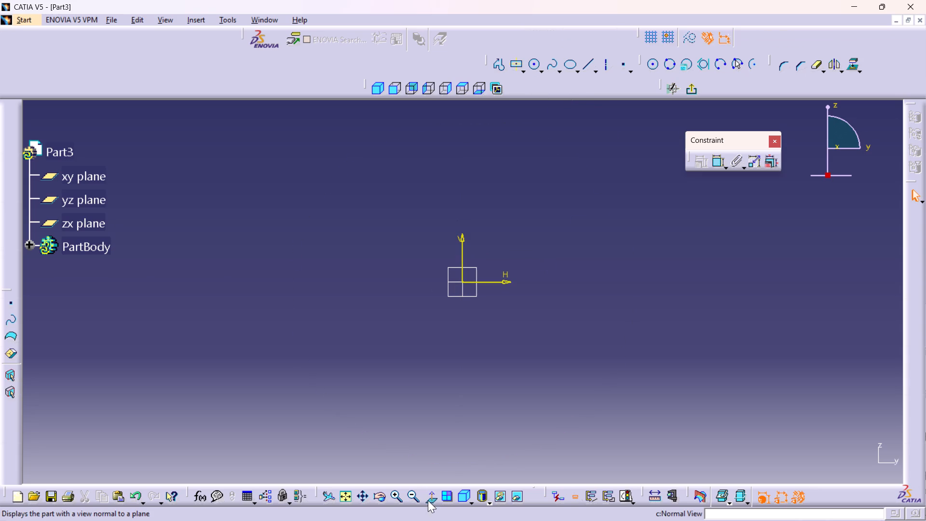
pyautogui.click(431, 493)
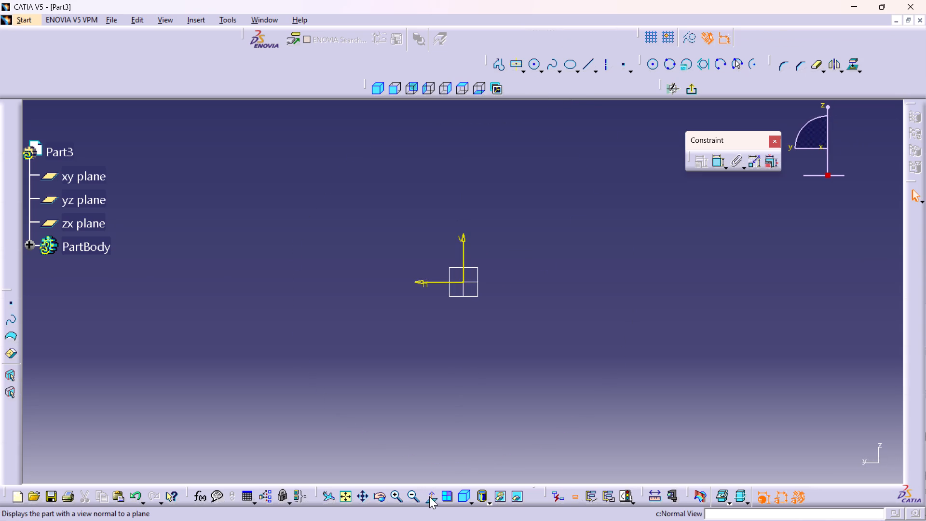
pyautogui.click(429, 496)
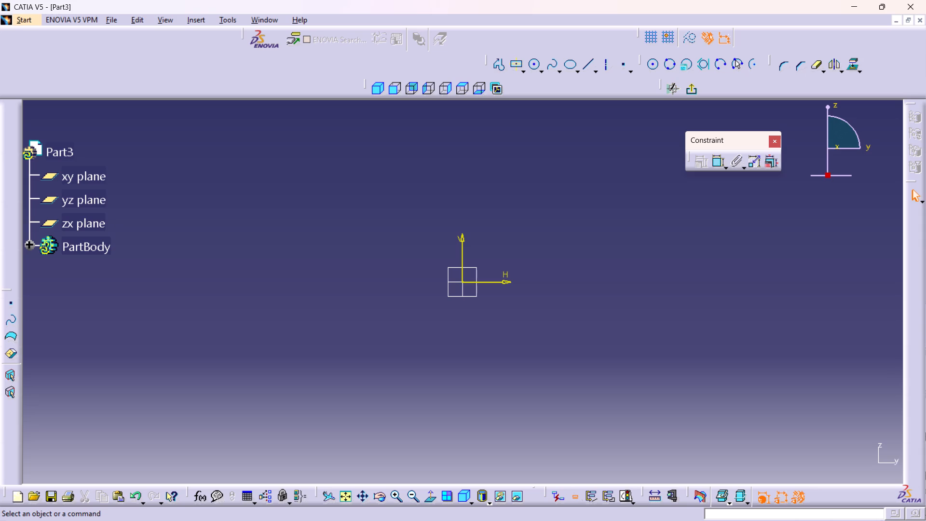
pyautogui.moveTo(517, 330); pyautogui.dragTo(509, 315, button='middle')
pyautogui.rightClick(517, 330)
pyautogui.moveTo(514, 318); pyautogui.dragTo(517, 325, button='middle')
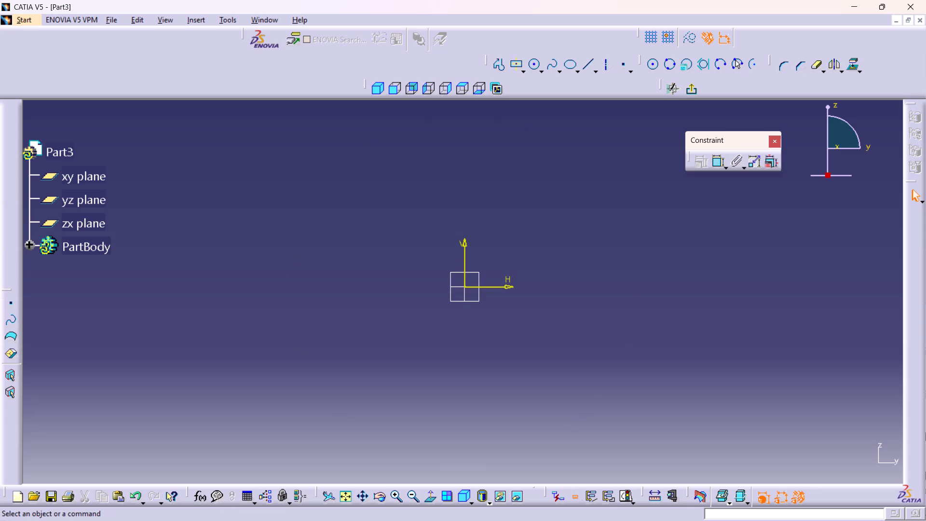
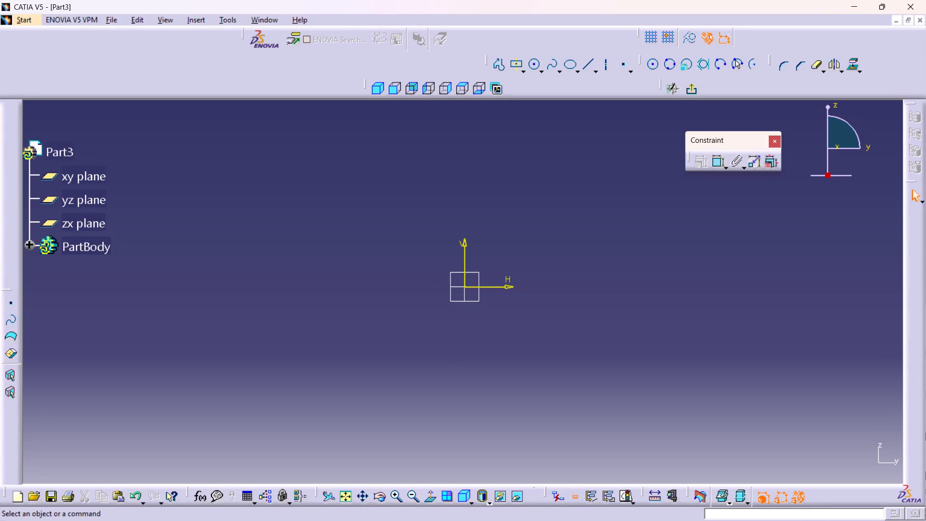
# Undo all the earlier sketch work, including the yz plane sketch itself, back to the part with no sketch.
pyautogui.hotkey('ctrl', 'z')
pyautogui.hotkey('ctrl', 'z')
pyautogui.hotkey('ctrl', 'z')
pyautogui.hotkey('ctrl', 'z')
pyautogui.hotkey('ctrl', 'z')
pyautogui.hotkey('ctrl', 'z')
pyautogui.hotkey('ctrl', 'z')
pyautogui.hotkey('ctrl', 'z')
pyautogui.hotkey('ctrl', 'z')
pyautogui.hotkey('ctrl', 'z')
pyautogui.hotkey('ctrl', 'z')
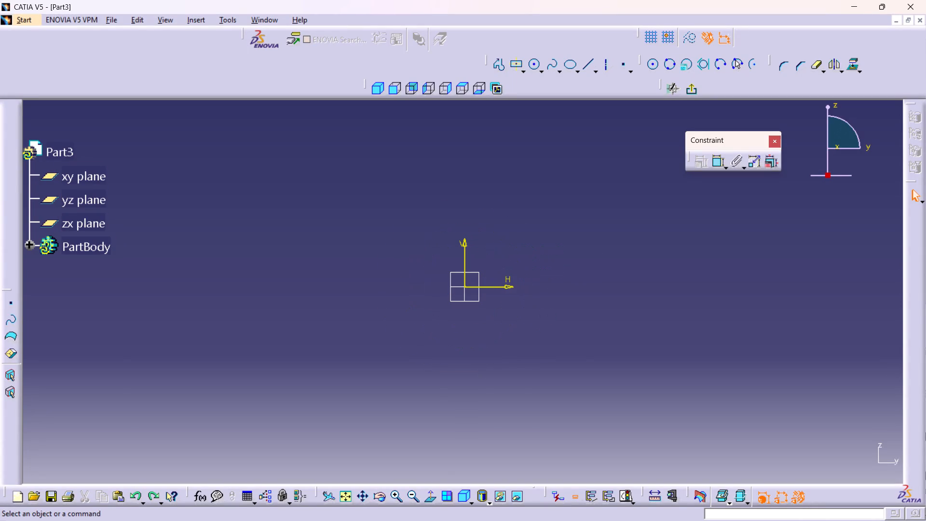
pyautogui.hotkey('ctrl', 'z')
pyautogui.hotkey('ctrl', 'z')
pyautogui.hotkey('ctrl', 'z')
pyautogui.hotkey('ctrl', 'z')
pyautogui.hotkey('ctrl', 'z')
pyautogui.keyDown('ctrl'); pyautogui.click(547, 316); pyautogui.keyUp('ctrl')
pyautogui.hotkey('ctrl', 'z')
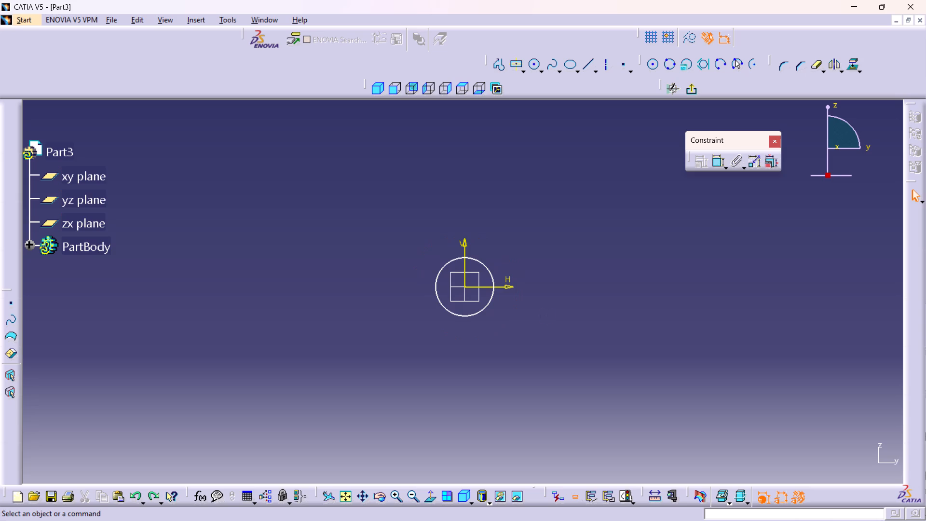
pyautogui.hotkey('ctrl', 'z')
pyautogui.hotkey('ctrl', 'z')
pyautogui.hotkey('ctrl', 'z')
pyautogui.hotkey('ctrl', 'z')
pyautogui.hotkey('ctrl', 'z')
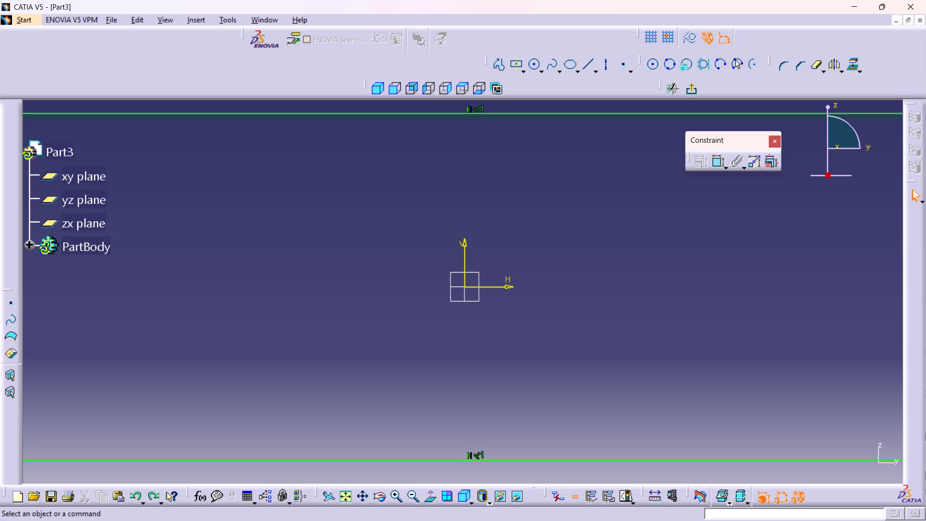
pyautogui.hotkey('ctrl', 'z')
pyautogui.hotkey('ctrl', 'z')
pyautogui.hotkey('ctrl', 'z')
pyautogui.hotkey('ctrl', 'z')
pyautogui.hotkey('ctrl', 'z')
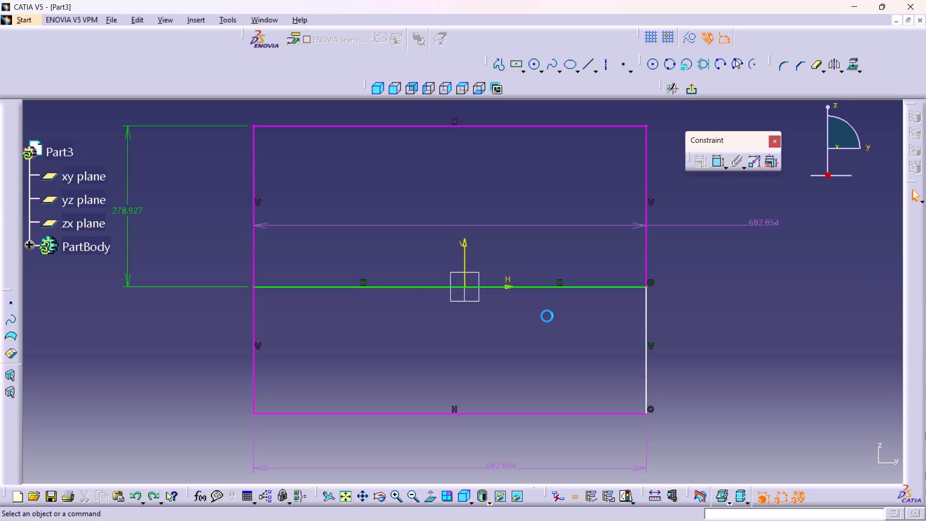
pyautogui.hotkey('ctrl', 'z')
pyautogui.hotkey('ctrl', 'z')
pyautogui.hotkey('ctrl', 'z')
pyautogui.hotkey('ctrl', 'z')
pyautogui.hotkey('ctrl', 'z')
pyautogui.hotkey('ctrl', 'z')
pyautogui.hotkey('ctrl', 'z')
pyautogui.hotkey('ctrl', 'z')
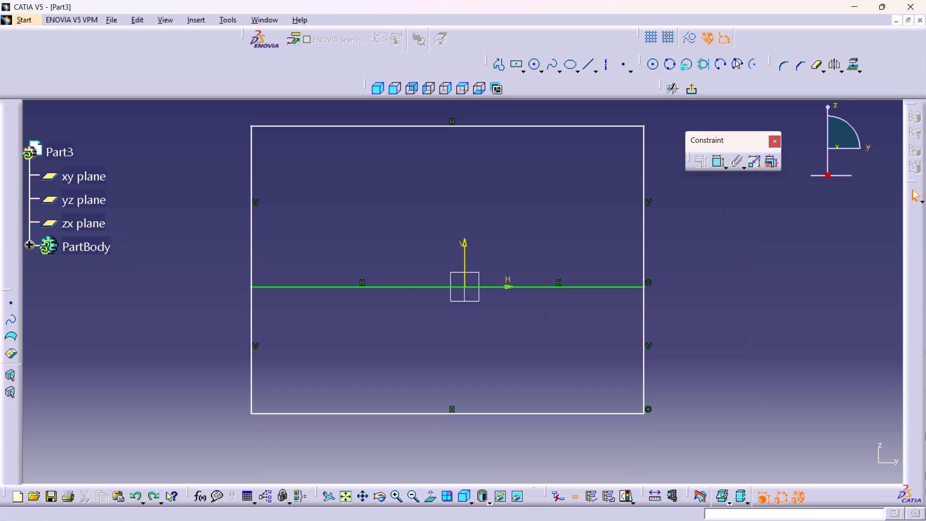
pyautogui.hotkey('ctrl', 'z')
pyautogui.hotkey('ctrl', 'z')
pyautogui.hotkey('ctrl', 'z')
pyautogui.hotkey('ctrl', 'z')
pyautogui.hotkey('ctrl', 'z')
pyautogui.hotkey('ctrl', 'z')
pyautogui.hotkey('ctrl', 'z')
pyautogui.hotkey('ctrl', 'z')
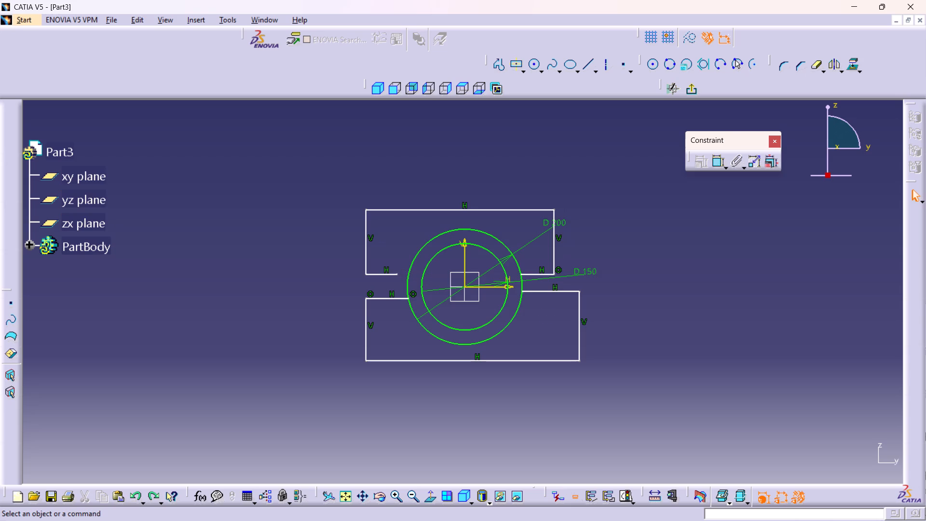
pyautogui.hotkey('ctrl', 'z')
pyautogui.hotkey('ctrl', 'z')
pyautogui.hotkey('ctrl', 'z')
pyautogui.hotkey('ctrl', 'z')
pyautogui.hotkey('ctrl', 'z')
pyautogui.hotkey('ctrl', 'z')
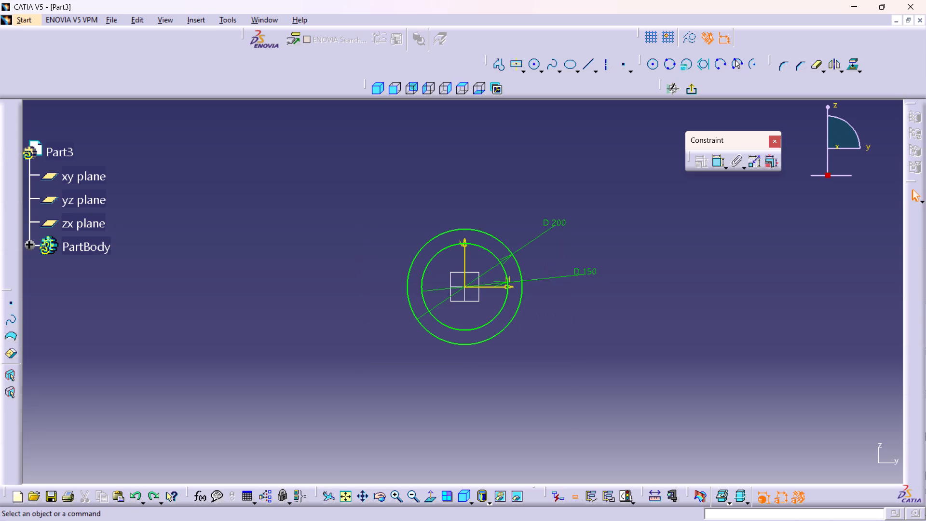
pyautogui.hotkey('ctrl', 'z')
pyautogui.hotkey('ctrl', 'z')
pyautogui.hotkey('ctrl', 'z')
pyautogui.hotkey('ctrl', 'z')
pyautogui.hotkey('ctrl', 'z')
pyautogui.hotkey('ctrl', 'z')
pyautogui.hotkey('ctrl', 'z')
pyautogui.hotkey('ctrl', 'z')
pyautogui.hotkey('ctrl', 'z')
pyautogui.hotkey('ctrl', 'z')
pyautogui.hotkey('ctrl', 'z')
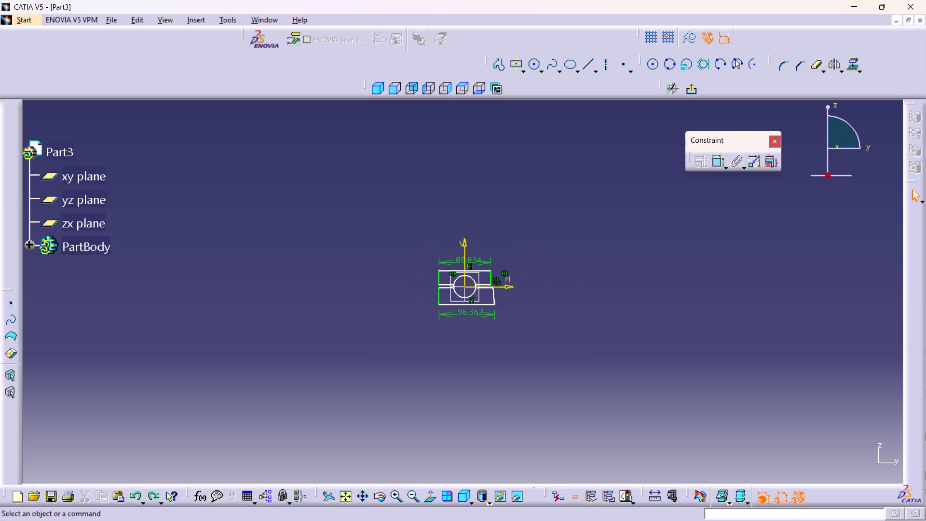
pyautogui.hotkey('ctrl', 'z')
pyautogui.hotkey('ctrl', 'z')
pyautogui.hotkey('ctrl', 'z')
pyautogui.hotkey('ctrl', 'z')
pyautogui.hotkey('ctrl', 'z')
pyautogui.hotkey('ctrl', 'z')
pyautogui.hotkey('ctrl', 'z')
pyautogui.hotkey('ctrl', 'z')
pyautogui.hotkey('ctrl', 'z')
pyautogui.hotkey('ctrl', 'z')
pyautogui.hotkey('ctrl', 'z')
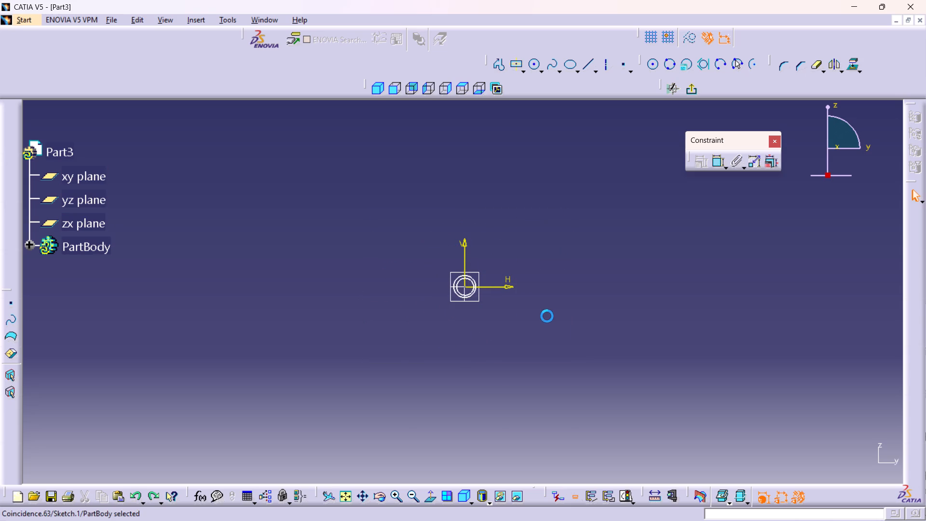
pyautogui.hotkey('ctrl', 'z')
pyautogui.hotkey('ctrl', 'z')
pyautogui.hotkey('ctrl', 'z')
pyautogui.hotkey('ctrl', 'z')
pyautogui.hotkey('ctrl', 'z')
pyautogui.hotkey('ctrl', 'z')
pyautogui.hotkey('ctrl', 'z')
pyautogui.hotkey('ctrl', 'z')
pyautogui.hotkey('ctrl', 'z')
pyautogui.hotkey('ctrl', 'z')
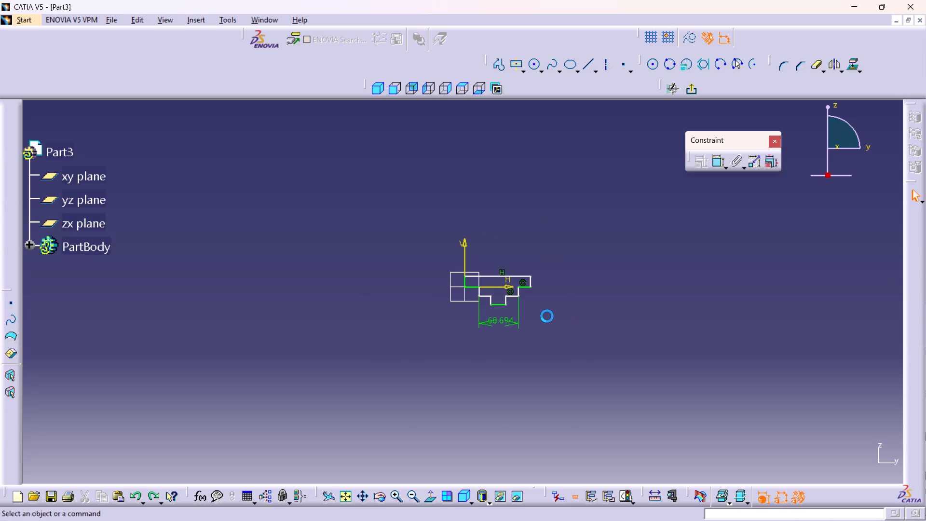
pyautogui.hotkey('ctrl', 'z')
pyautogui.hotkey('ctrl', 'z')
pyautogui.hotkey('ctrl', 'z')
pyautogui.hotkey('ctrl', 'z')
pyautogui.hotkey('ctrl', 'z')
pyautogui.hotkey('ctrl', 'z')
pyautogui.hotkey('ctrl', 'z')
pyautogui.hotkey('ctrl', 'z')
pyautogui.hotkey('ctrl', 'z')
pyautogui.hotkey('ctrl', 'z')
pyautogui.hotkey('ctrl', 'z')
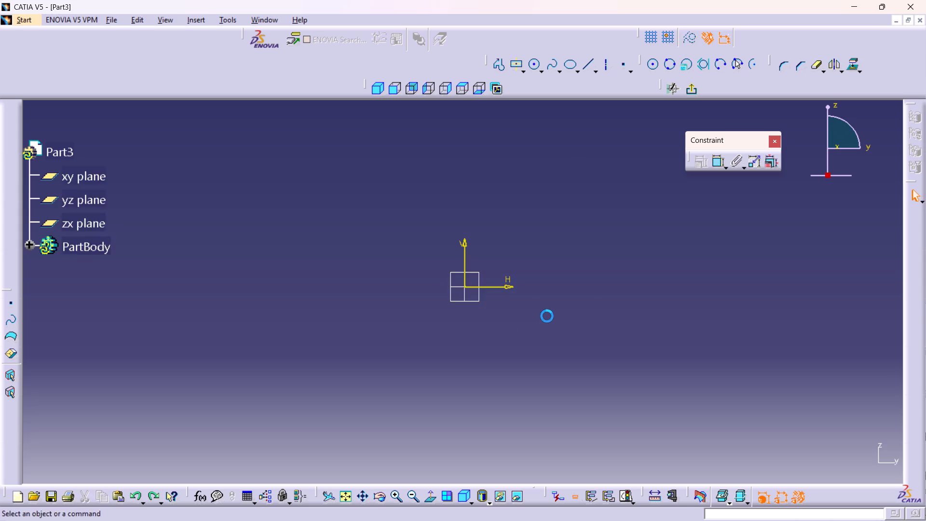
pyautogui.hotkey('ctrl', 'z')
pyautogui.hotkey('ctrl', 'z')
pyautogui.hotkey('ctrl', 'z')
pyautogui.hotkey('ctrl', 'z')
pyautogui.hotkey('ctrl', 'z')
pyautogui.hotkey('ctrl', 'z')
pyautogui.hotkey('ctrl', 'z')
pyautogui.hotkey('ctrl', 'z')
pyautogui.hotkey('ctrl', 'z')
pyautogui.hotkey('ctrl', 'z')
pyautogui.hotkey('ctrl', 'z')
pyautogui.hotkey('ctrl', 'z')
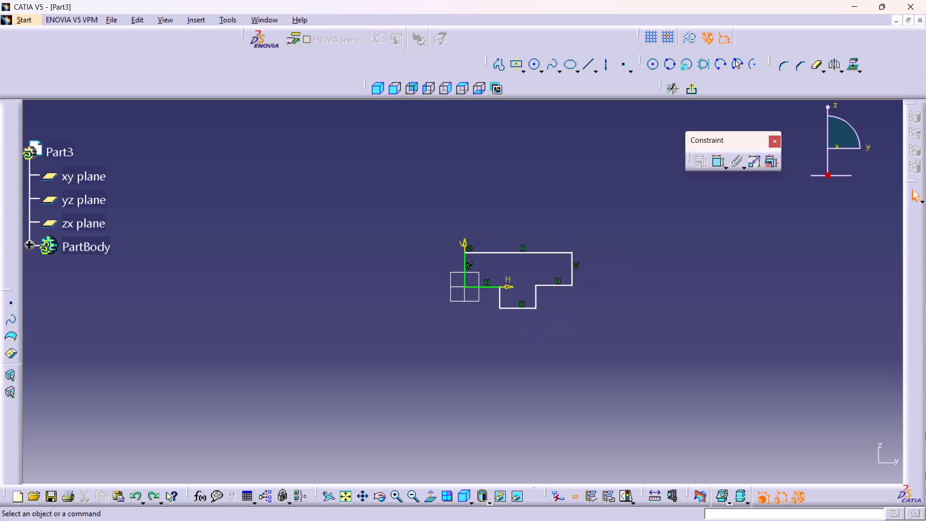
pyautogui.hotkey('ctrl', 'z')
pyautogui.hotkey('ctrl', 'z')
pyautogui.hotkey('ctrl', 'z')
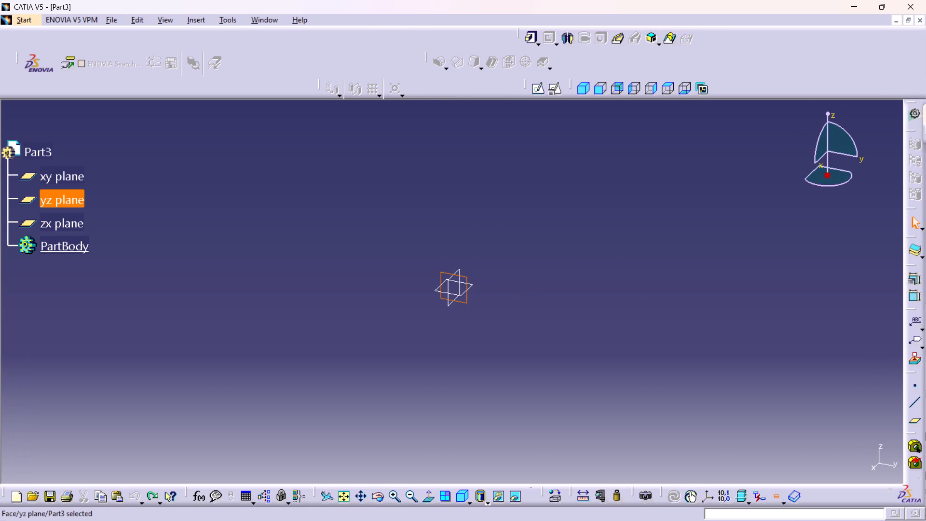
# Create a positioned sketch on the yz plane with implicit origin and implicit orientation.
pyautogui.click(556, 89)
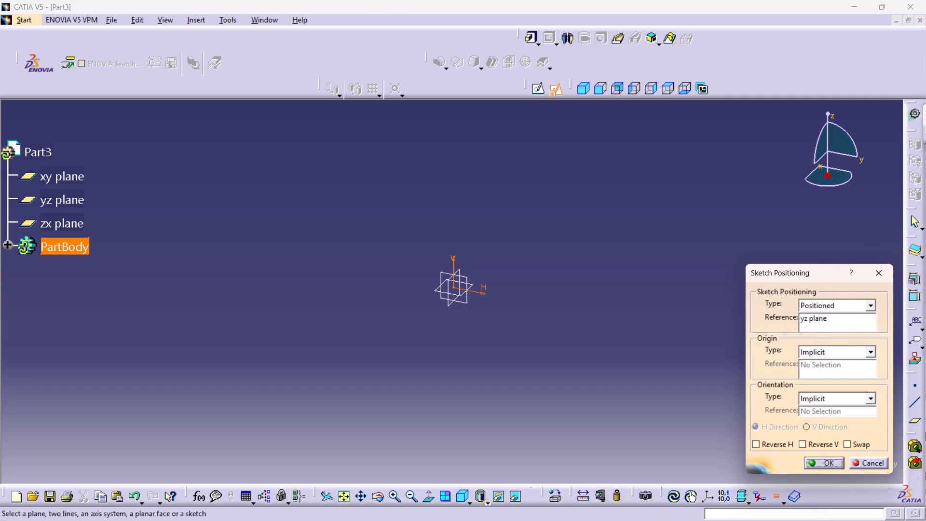
pyautogui.click(831, 463)
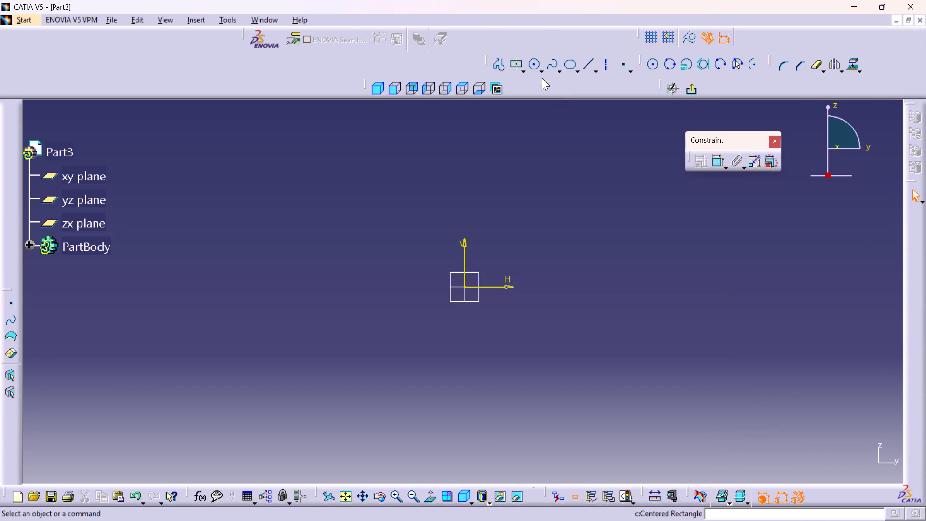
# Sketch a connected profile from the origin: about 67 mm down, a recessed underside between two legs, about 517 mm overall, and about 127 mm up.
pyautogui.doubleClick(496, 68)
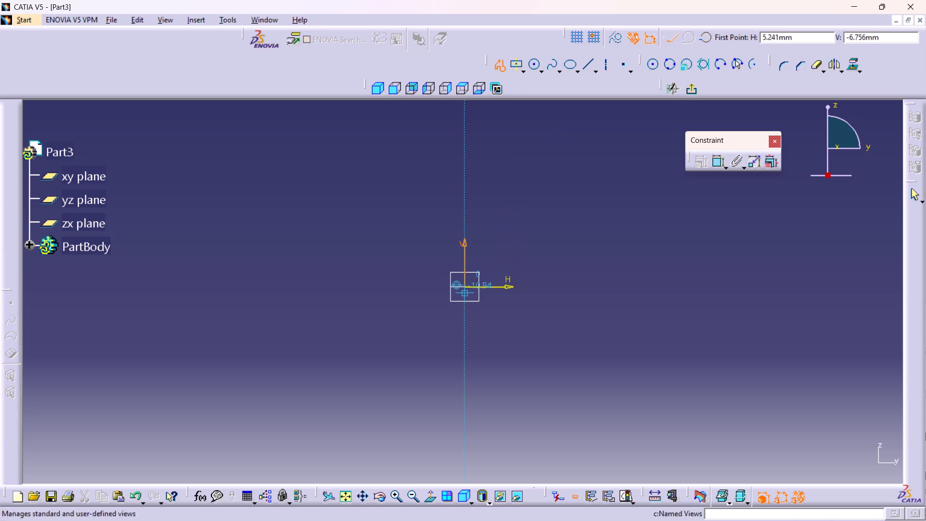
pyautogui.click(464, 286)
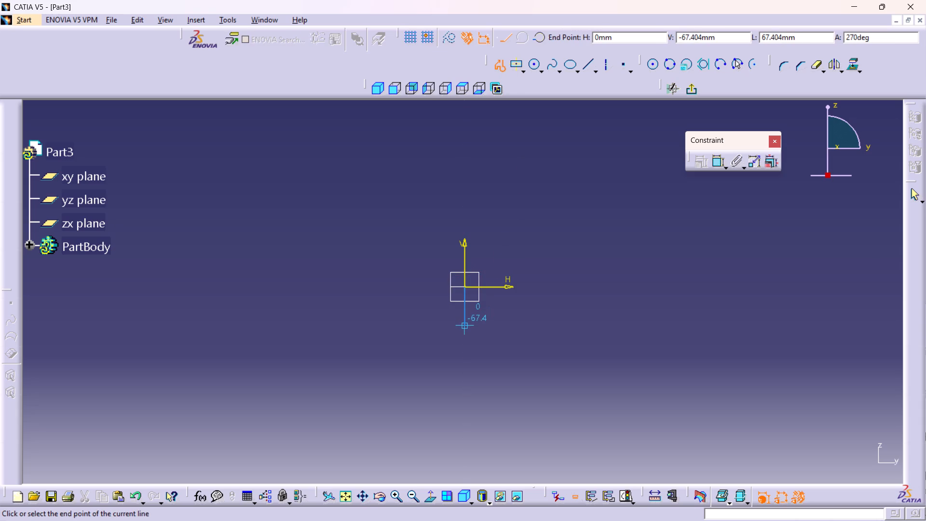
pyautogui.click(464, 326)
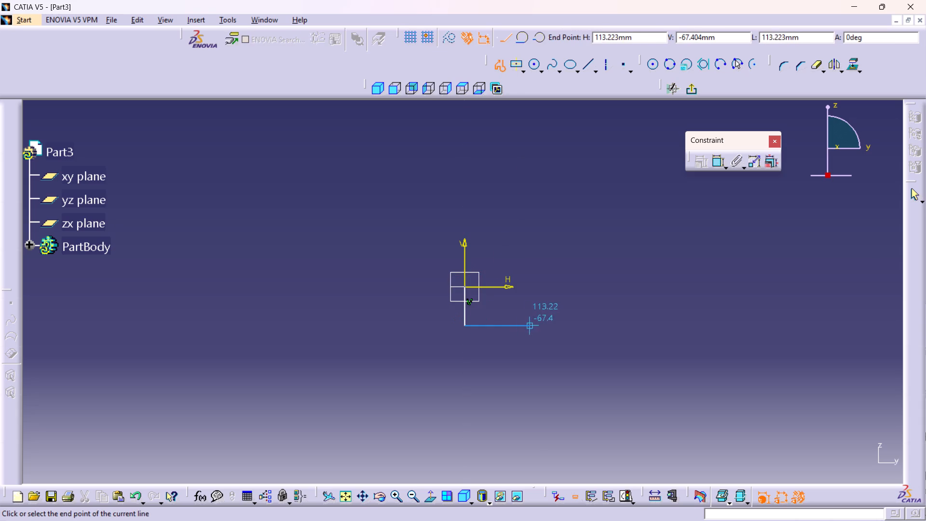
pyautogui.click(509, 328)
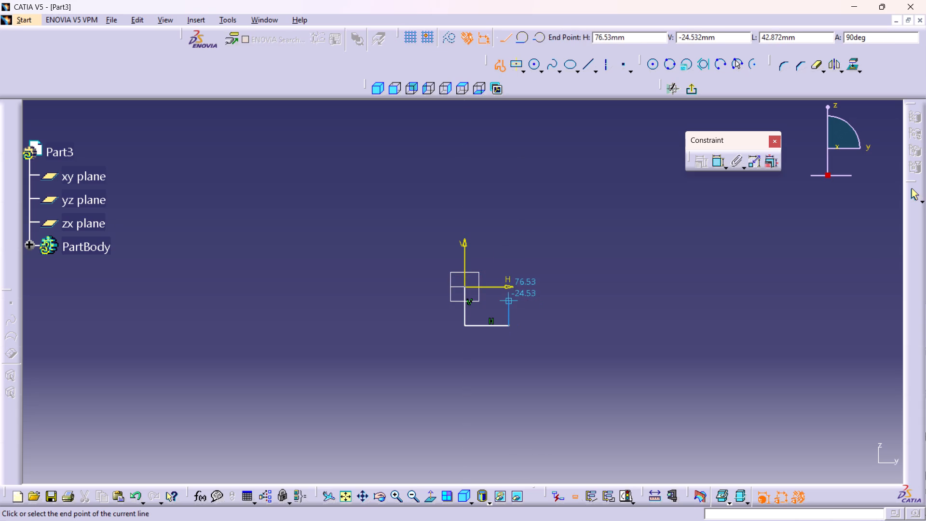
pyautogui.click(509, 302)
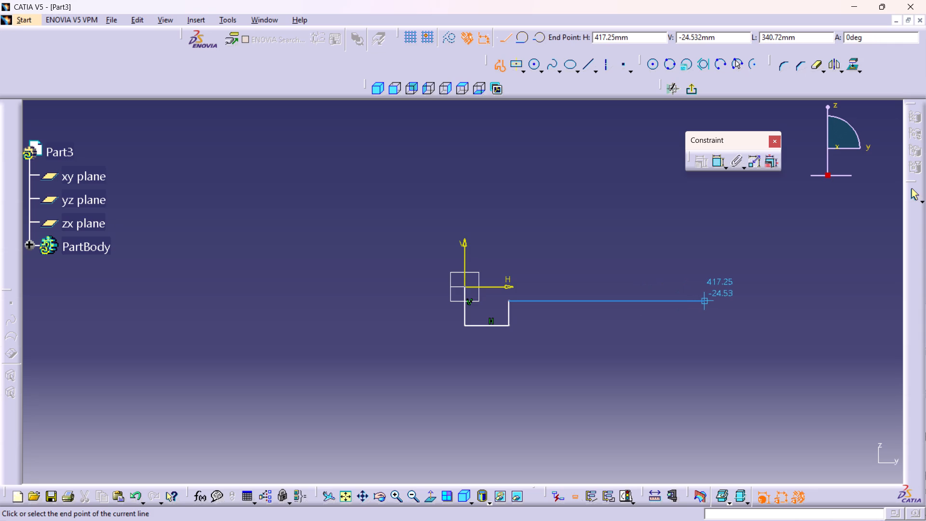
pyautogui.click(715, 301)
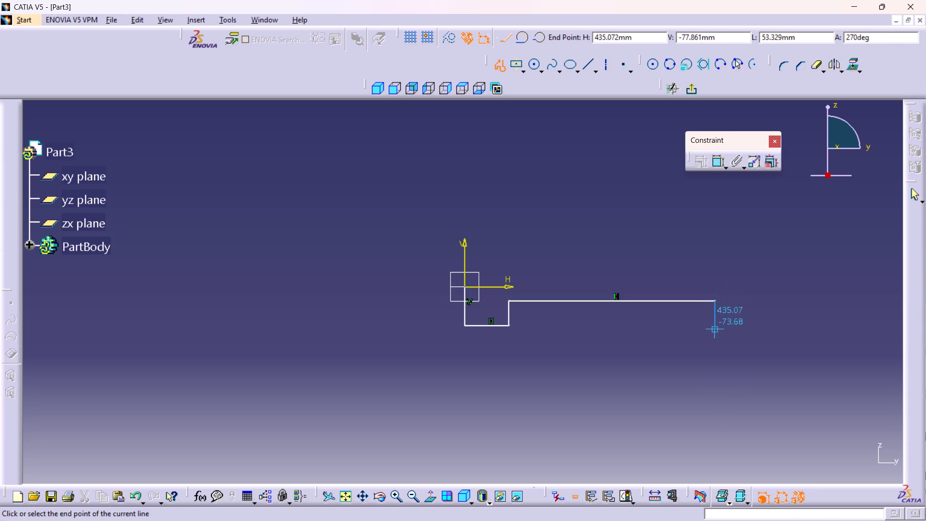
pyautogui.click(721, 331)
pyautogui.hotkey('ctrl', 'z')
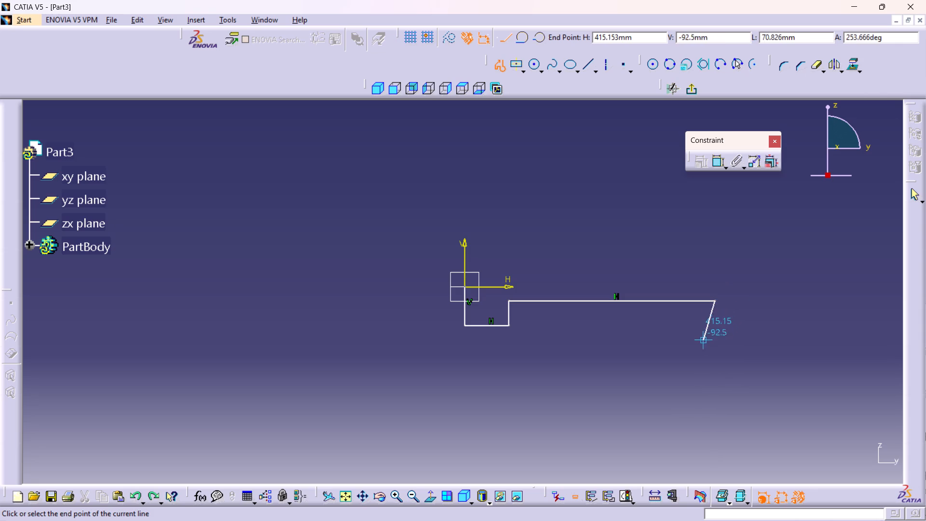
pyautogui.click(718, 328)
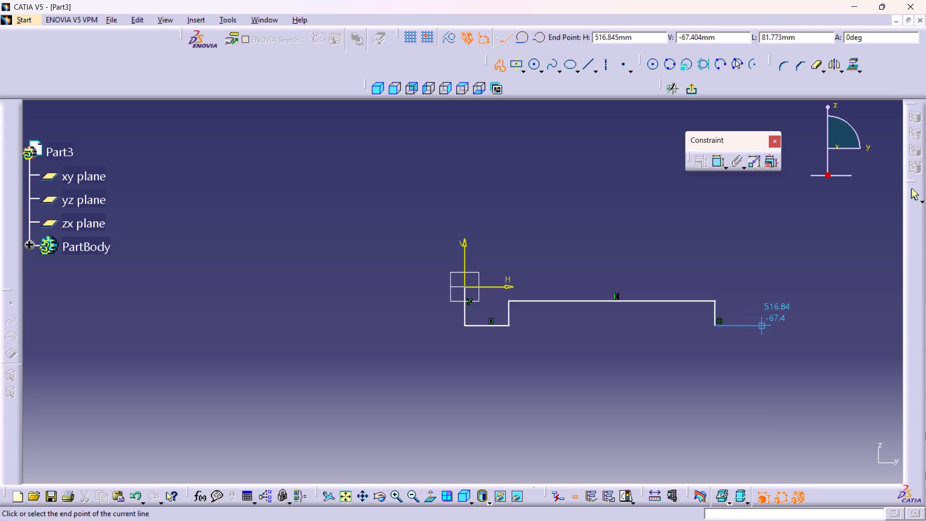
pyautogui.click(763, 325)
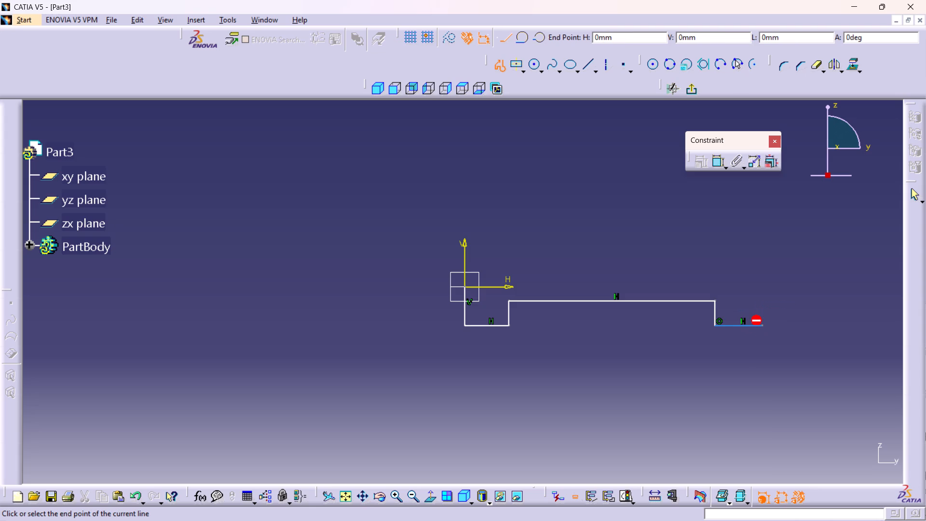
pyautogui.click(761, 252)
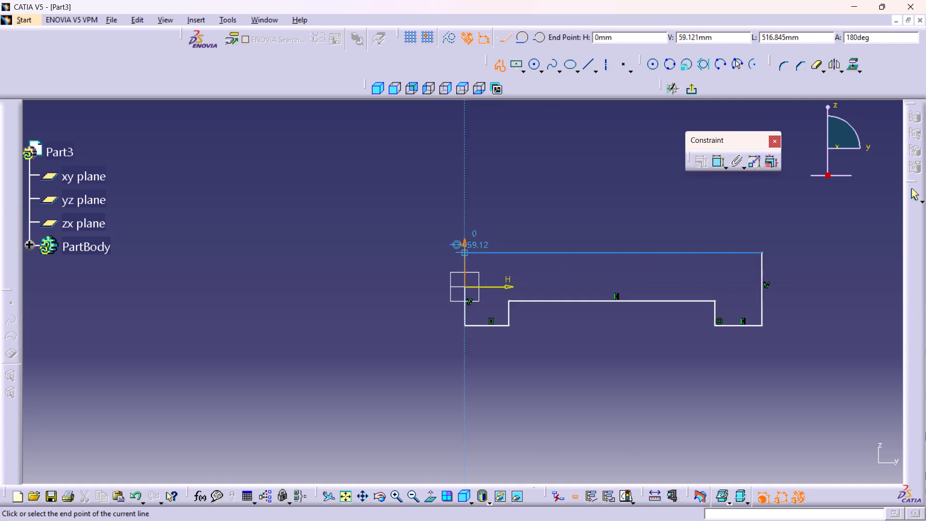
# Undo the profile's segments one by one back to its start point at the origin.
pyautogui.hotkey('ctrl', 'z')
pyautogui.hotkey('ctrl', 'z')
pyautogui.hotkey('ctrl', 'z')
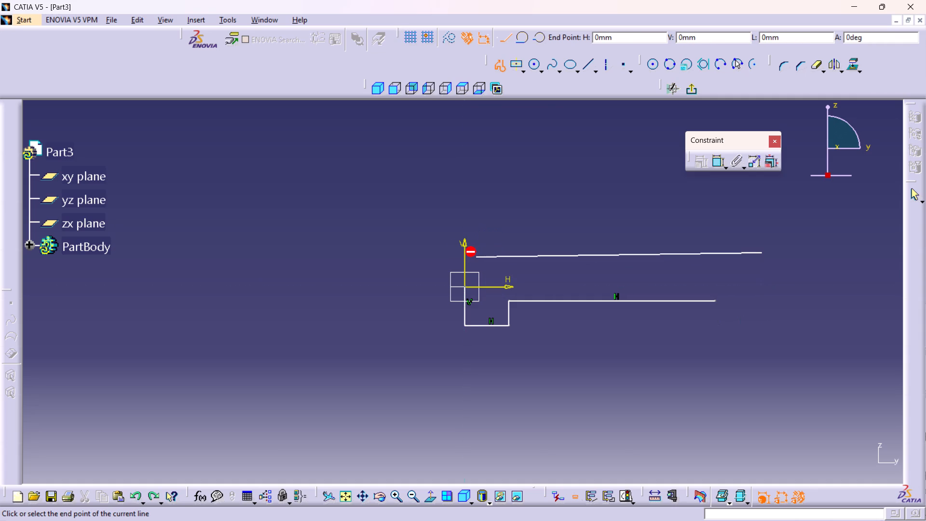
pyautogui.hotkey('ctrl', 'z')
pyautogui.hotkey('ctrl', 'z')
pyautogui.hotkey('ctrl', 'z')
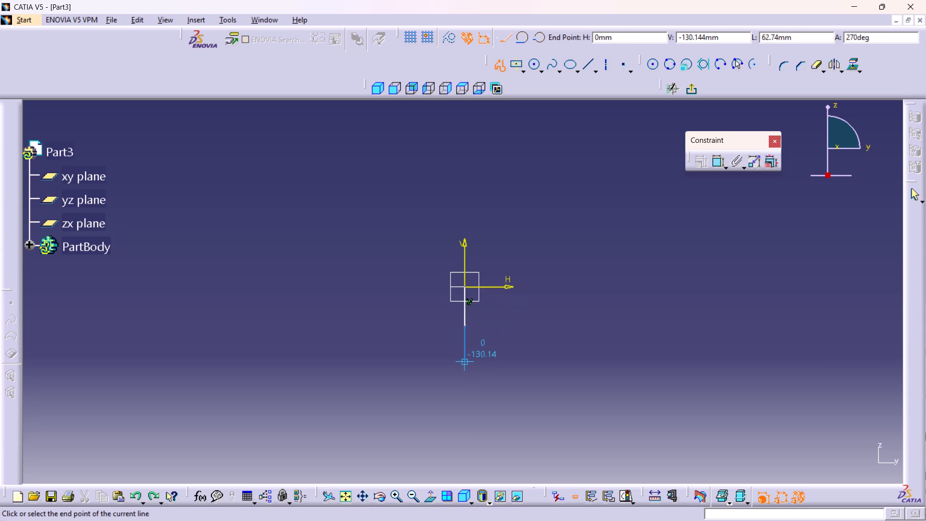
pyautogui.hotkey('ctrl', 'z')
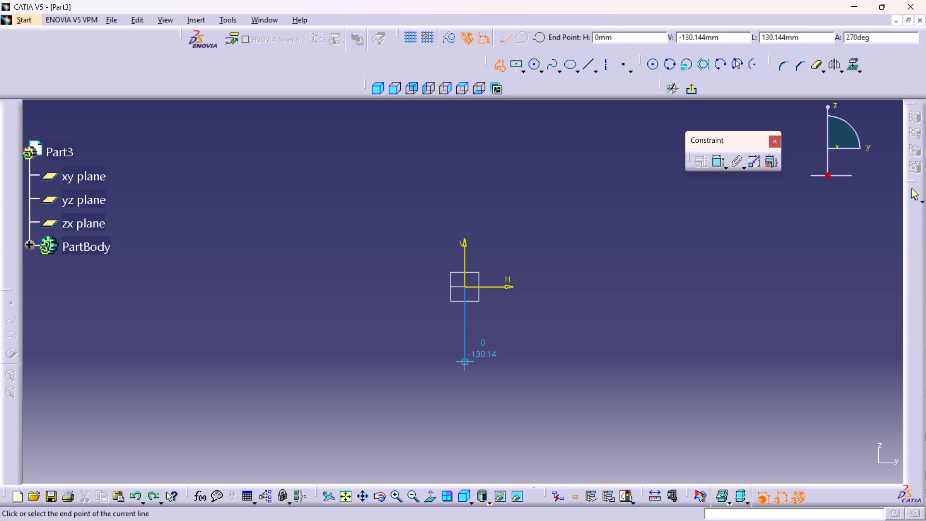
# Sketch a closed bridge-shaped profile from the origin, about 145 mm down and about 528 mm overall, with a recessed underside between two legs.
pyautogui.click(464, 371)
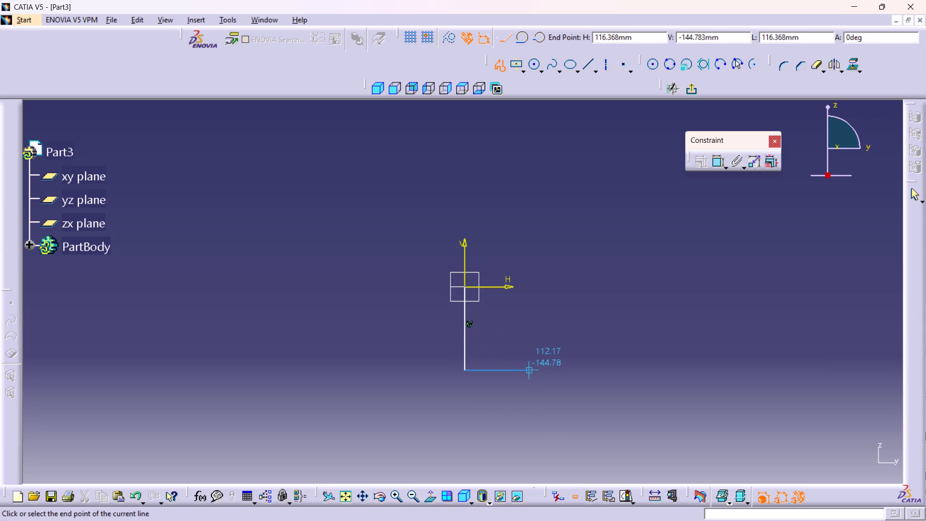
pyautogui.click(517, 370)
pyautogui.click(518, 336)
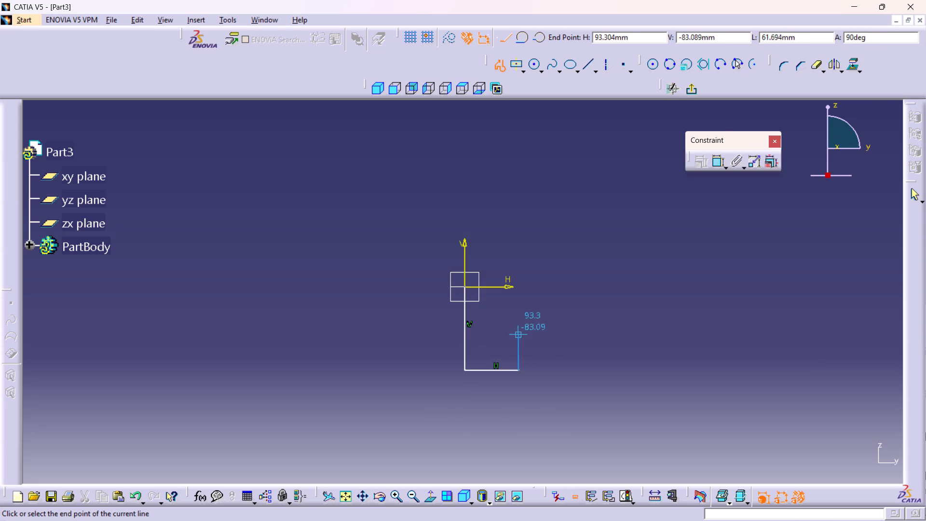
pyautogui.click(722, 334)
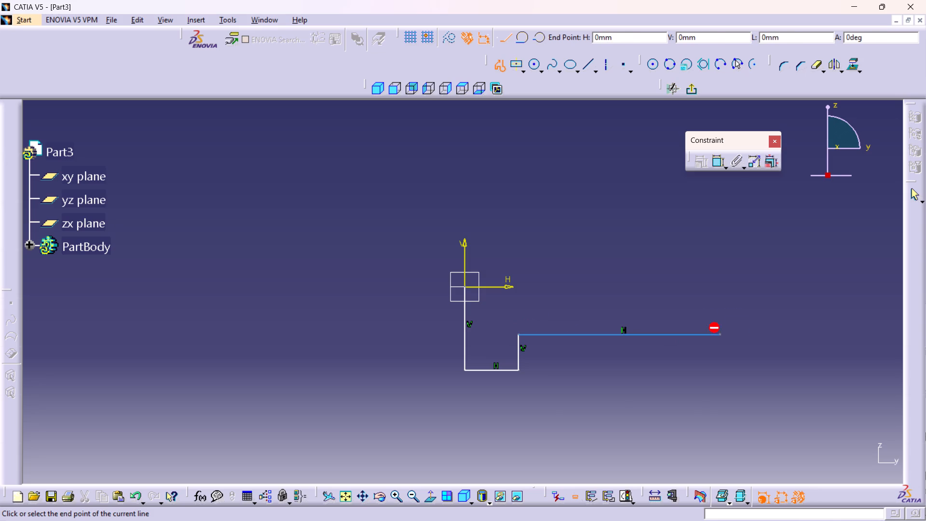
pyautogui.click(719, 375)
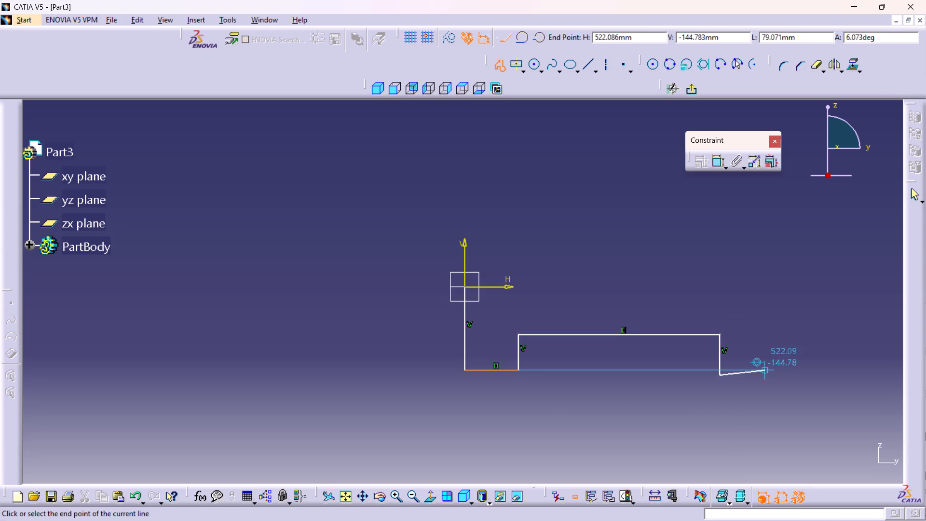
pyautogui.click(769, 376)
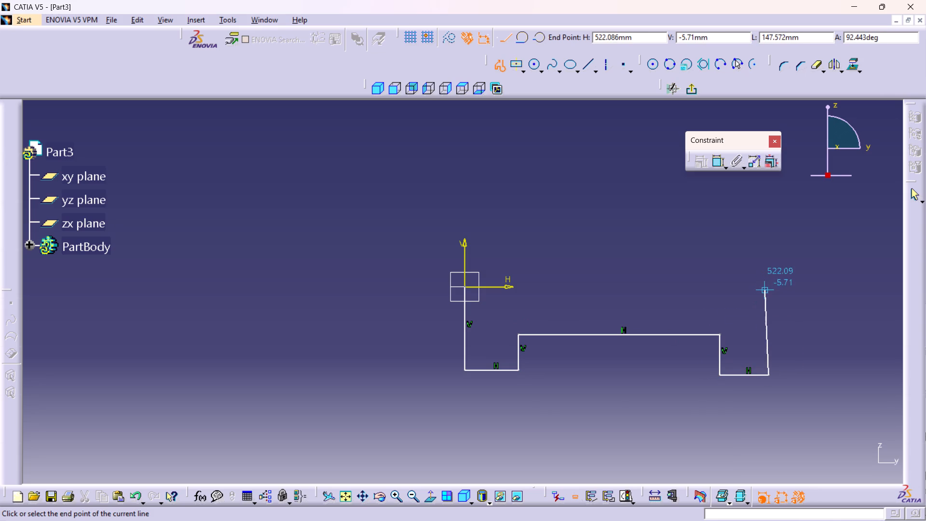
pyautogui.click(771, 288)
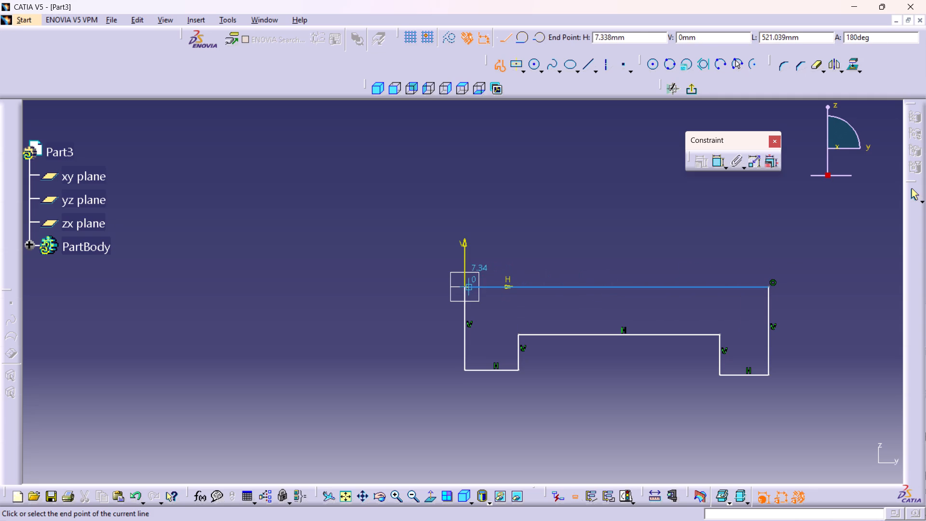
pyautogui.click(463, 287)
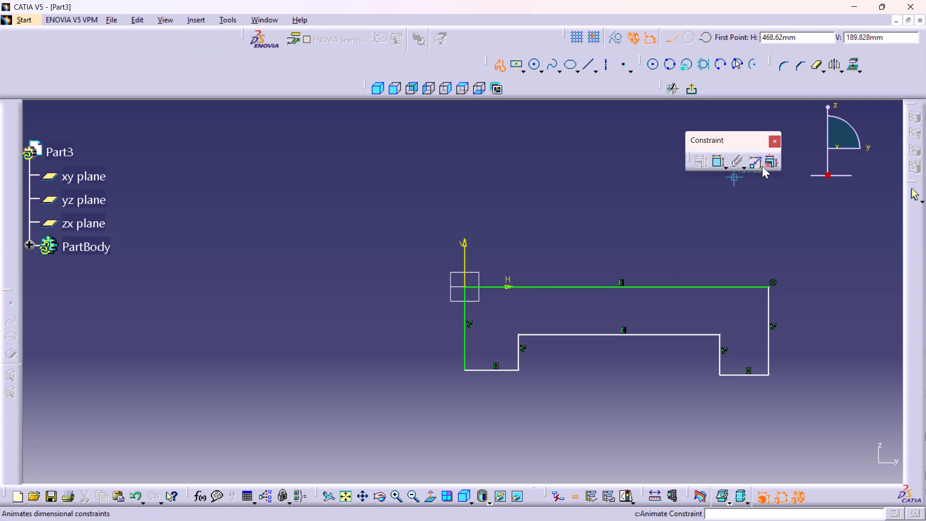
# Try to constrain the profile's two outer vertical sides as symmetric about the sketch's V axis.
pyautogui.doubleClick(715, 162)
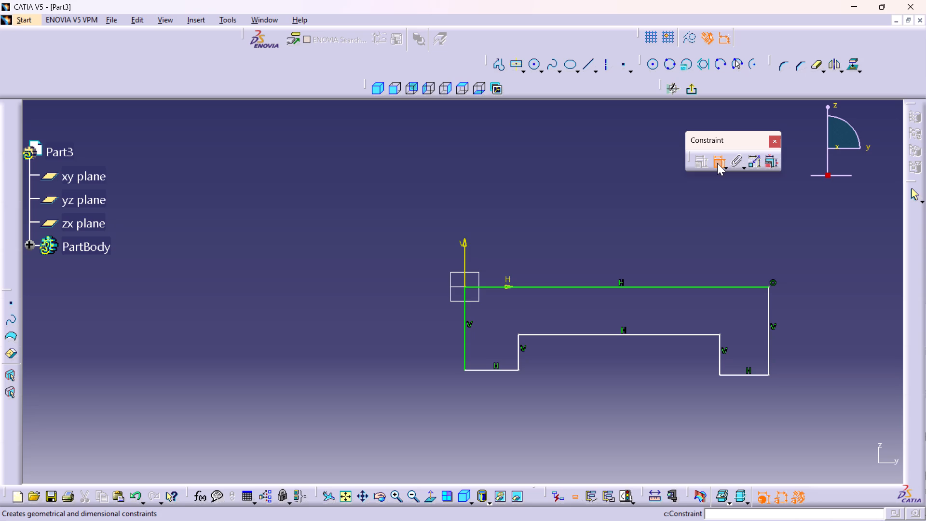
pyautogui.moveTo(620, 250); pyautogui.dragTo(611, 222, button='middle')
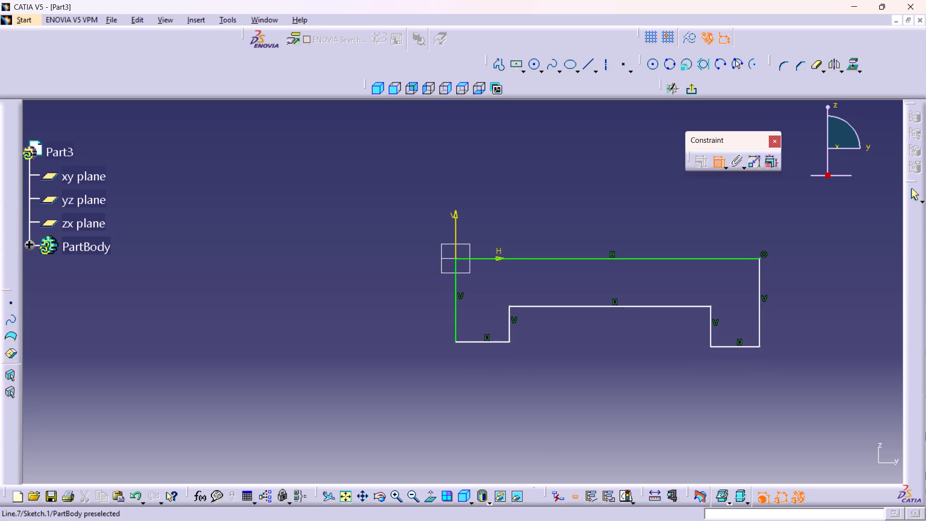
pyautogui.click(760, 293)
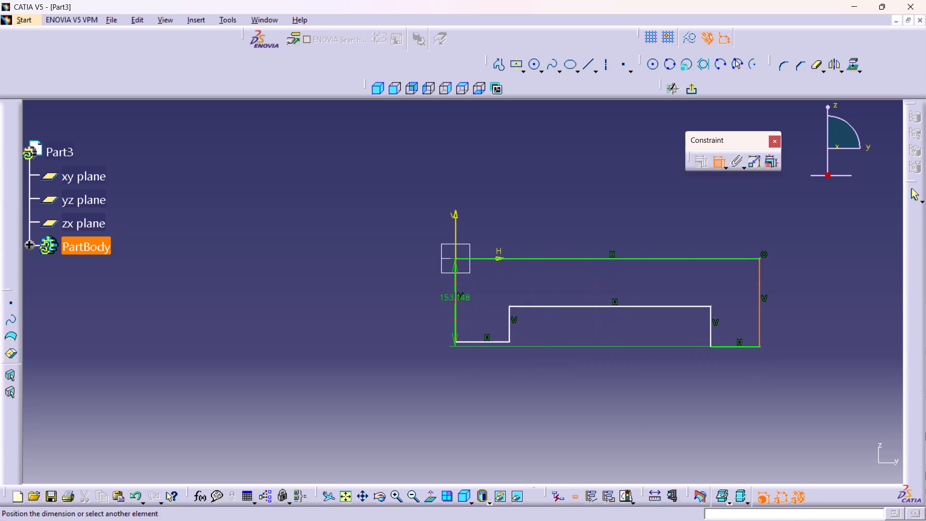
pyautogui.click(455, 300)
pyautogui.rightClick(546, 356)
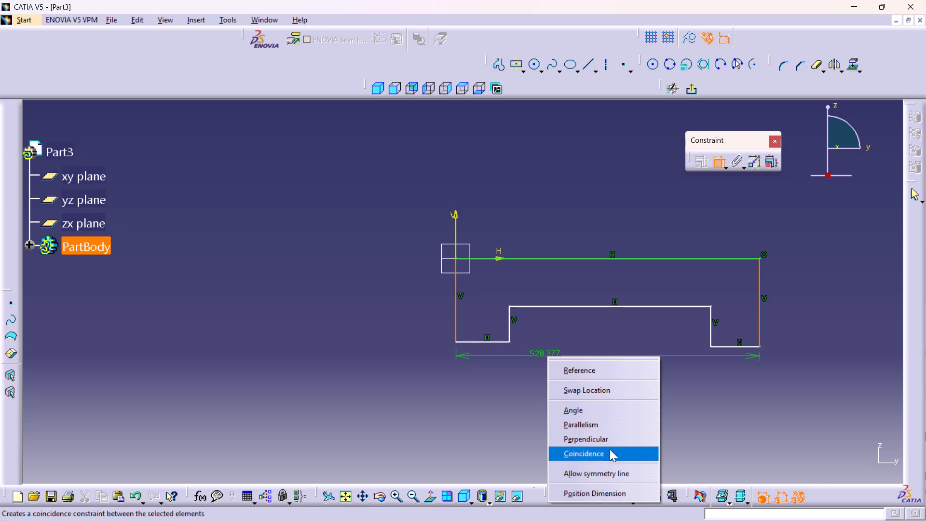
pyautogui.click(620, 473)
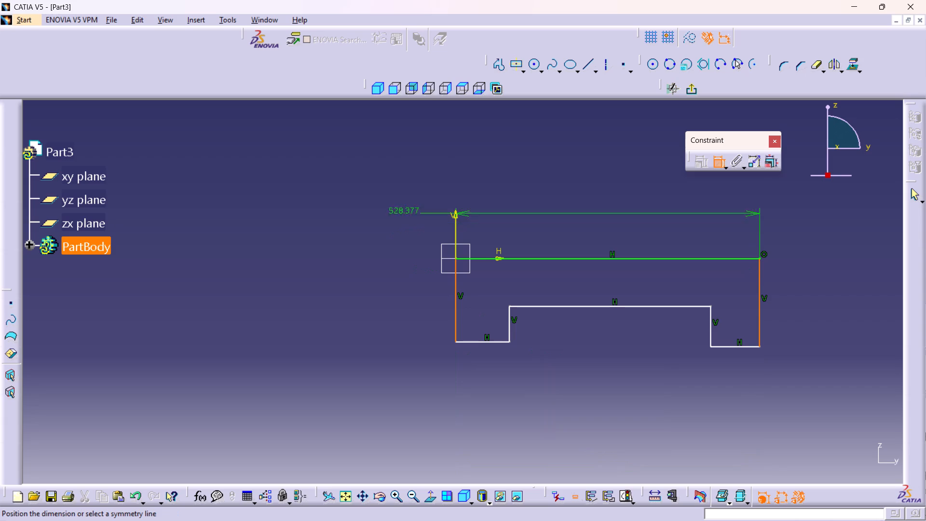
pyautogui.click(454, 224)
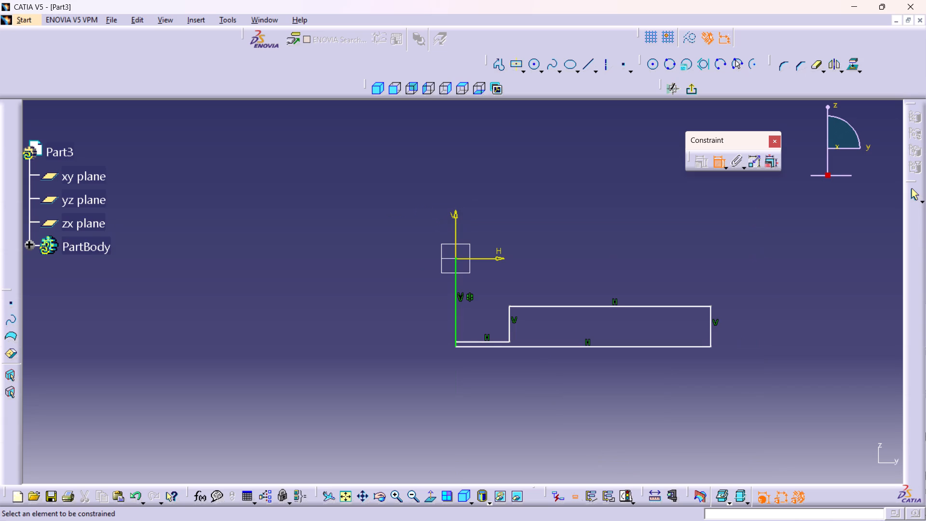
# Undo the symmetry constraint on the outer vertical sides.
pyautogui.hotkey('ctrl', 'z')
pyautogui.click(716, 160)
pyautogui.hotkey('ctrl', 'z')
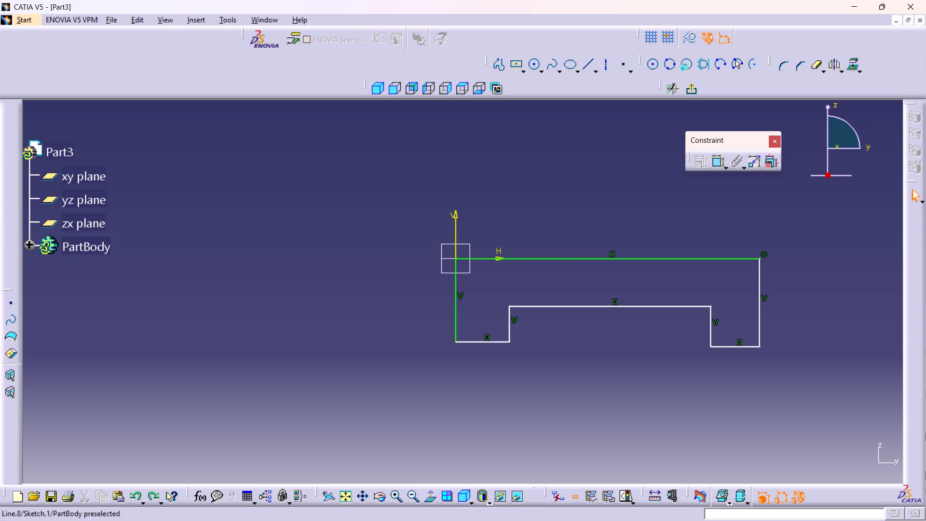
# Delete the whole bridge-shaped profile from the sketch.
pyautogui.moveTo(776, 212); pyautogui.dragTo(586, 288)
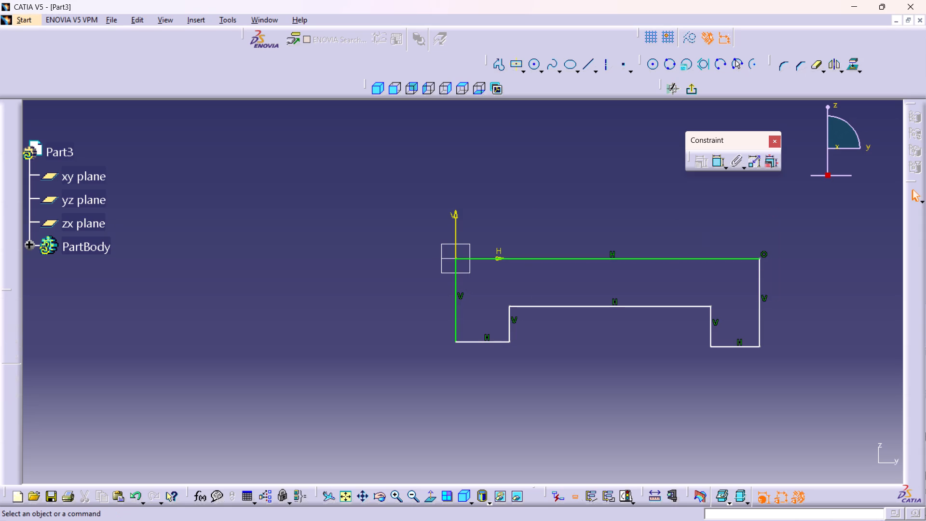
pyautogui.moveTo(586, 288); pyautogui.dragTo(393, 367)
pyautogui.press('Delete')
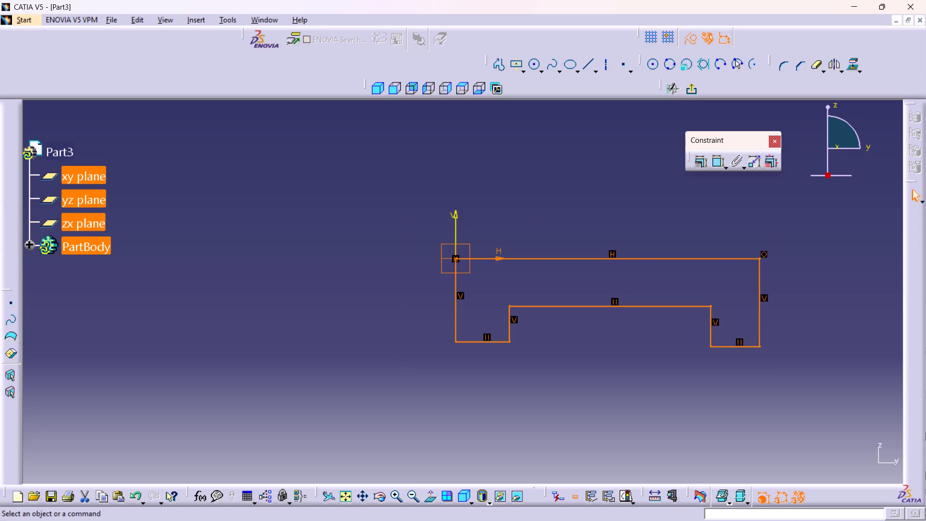
# Sketch a closed bridge profile spanning the V axis, about 472 mm wide and 89 mm high, with an underside recess about 302 mm by 45 mm.
pyautogui.doubleClick(497, 60)
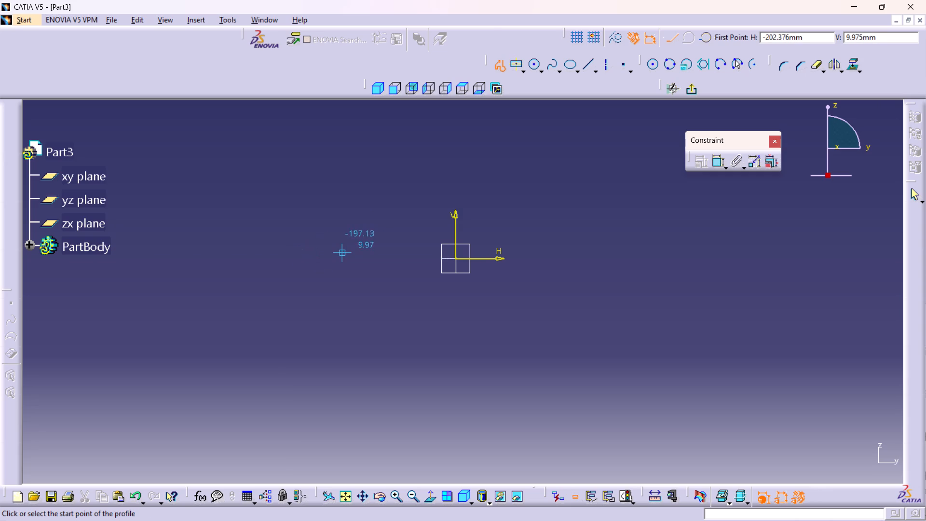
pyautogui.moveTo(344, 253); pyautogui.dragTo(347, 258)
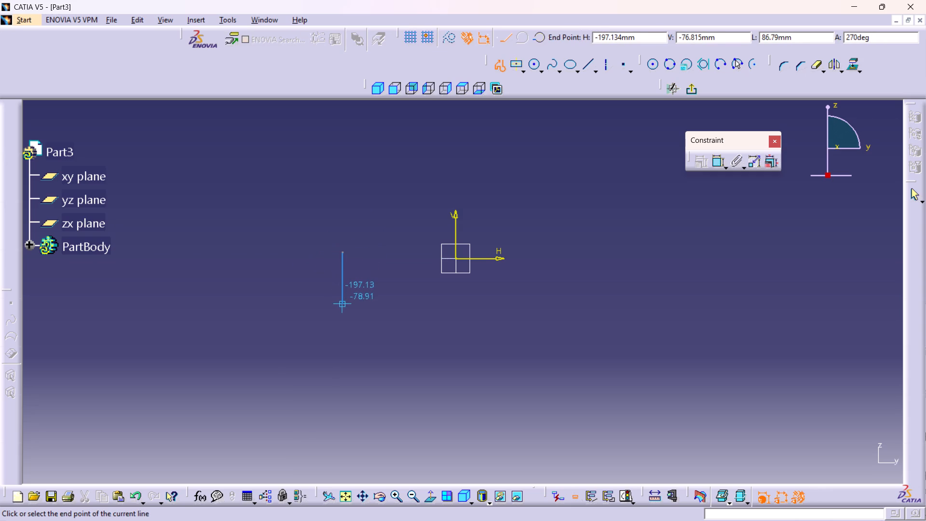
pyautogui.click(345, 303)
pyautogui.click(400, 305)
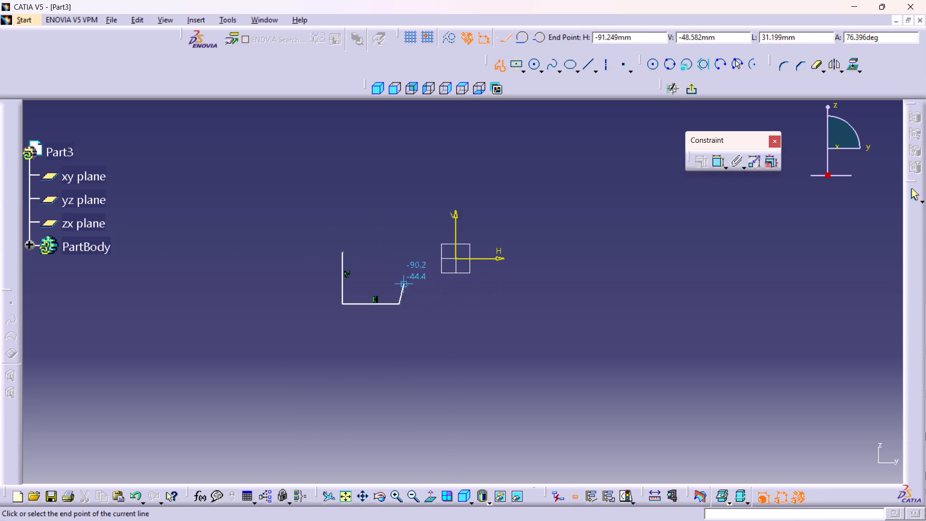
pyautogui.moveTo(401, 279); pyautogui.dragTo(404, 285)
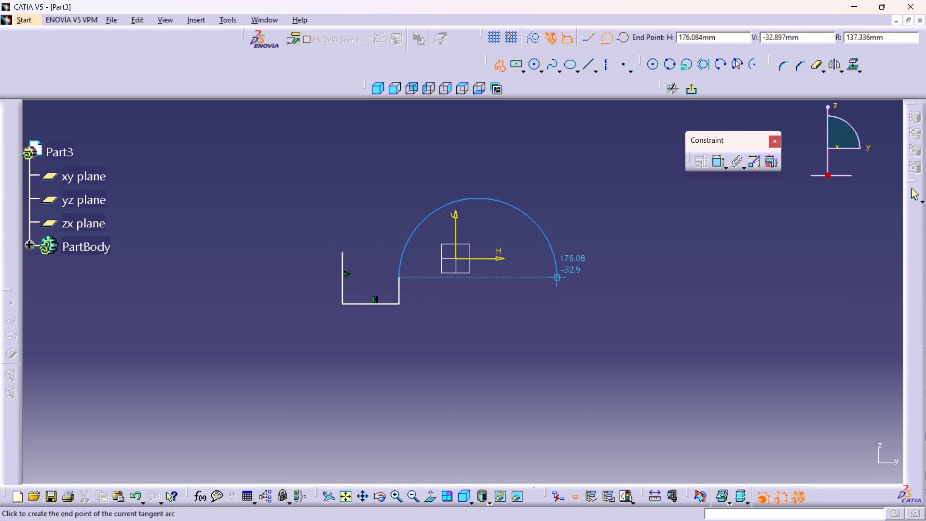
pyautogui.hotkey('ctrl', 'z')
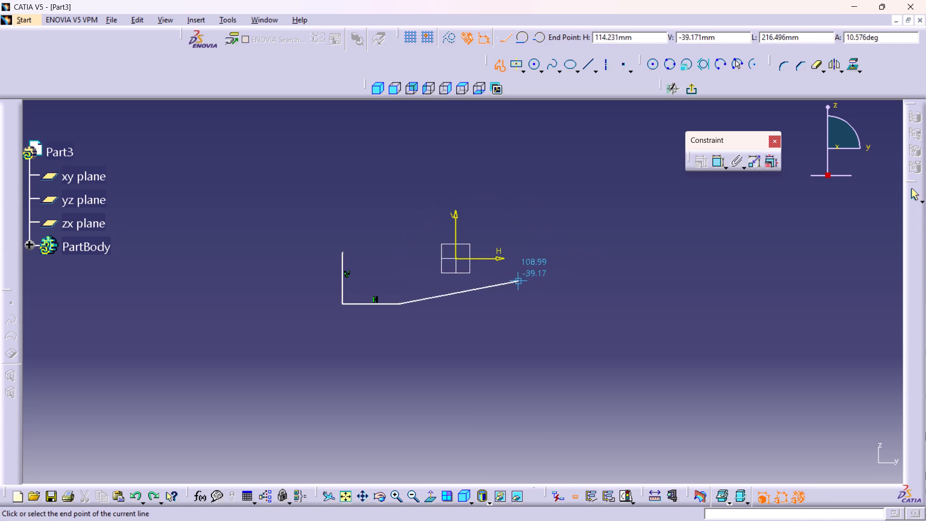
pyautogui.click(400, 278)
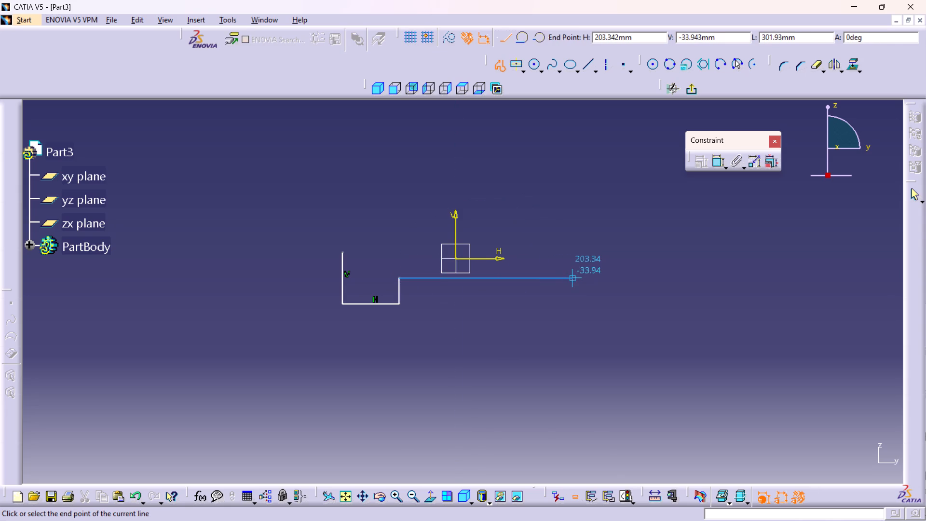
pyautogui.click(572, 278)
pyautogui.click(574, 305)
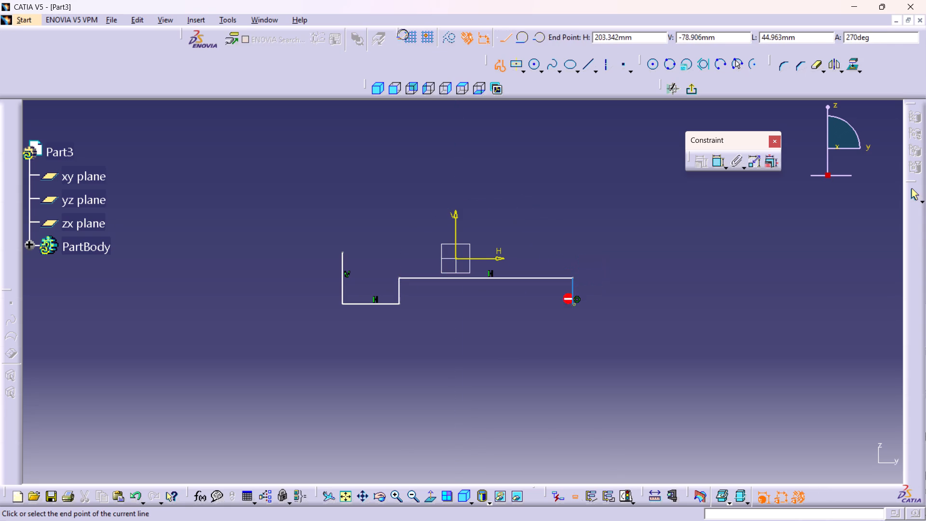
pyautogui.click(614, 303)
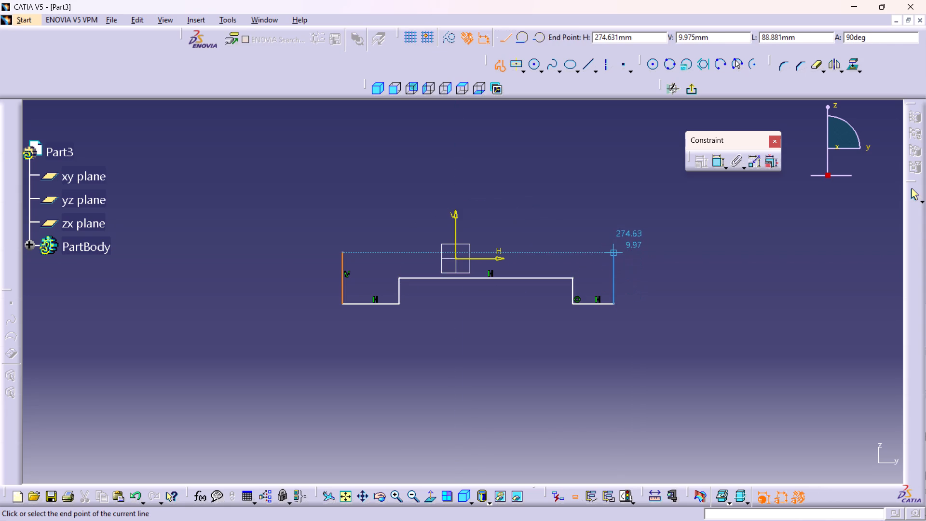
pyautogui.click(614, 251)
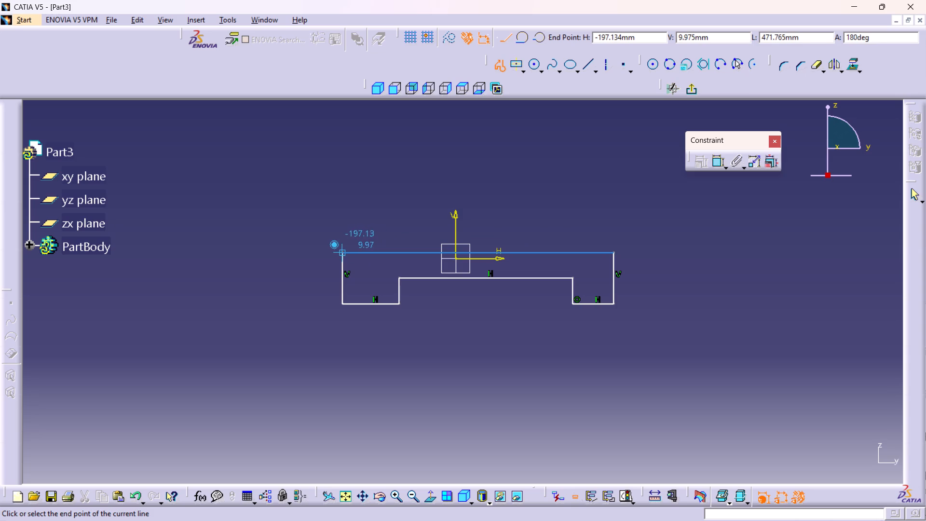
pyautogui.click(341, 250)
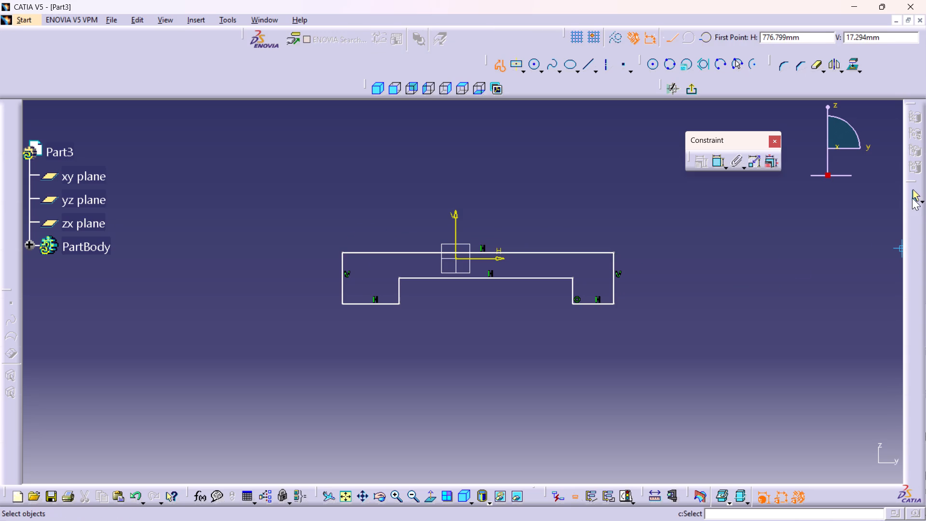
pyautogui.click(914, 197)
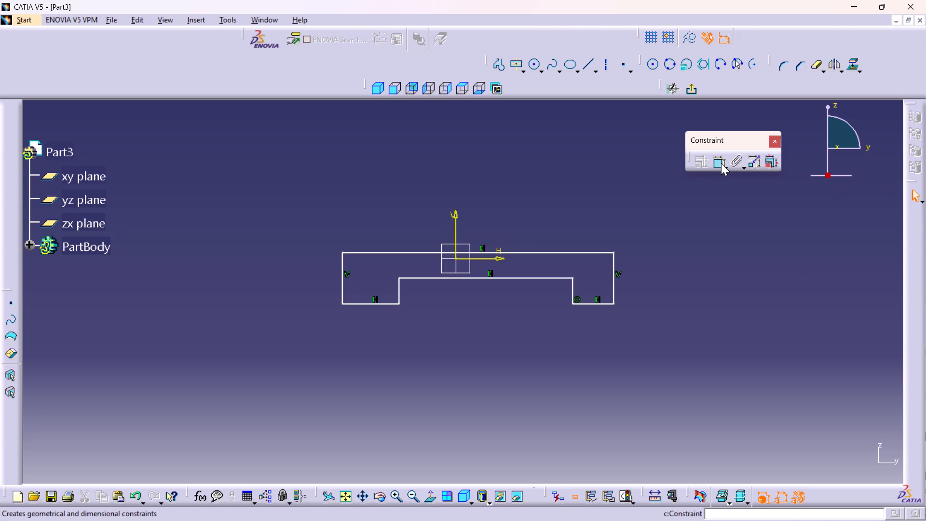
# Start the Constraint command in repeat mode for the bridge profile.
pyautogui.click(715, 163)
pyautogui.click(712, 160)
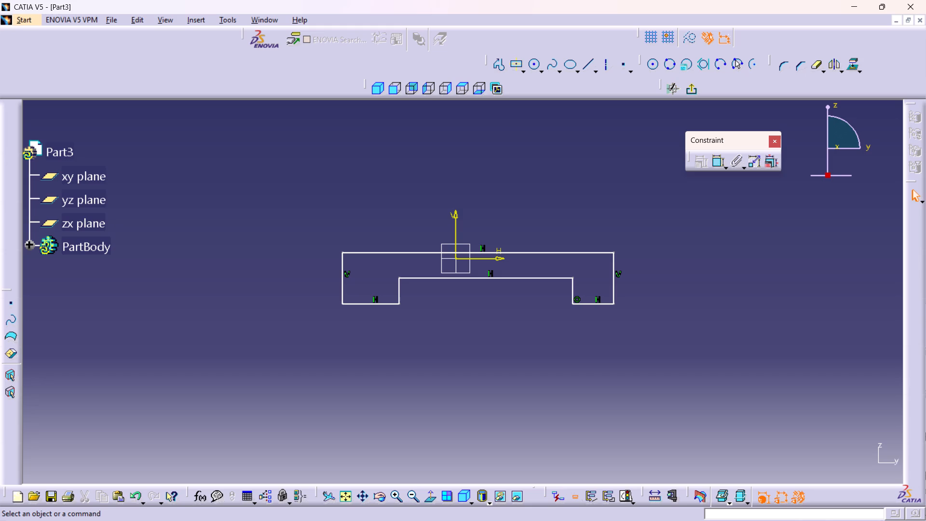
pyautogui.doubleClick(718, 160)
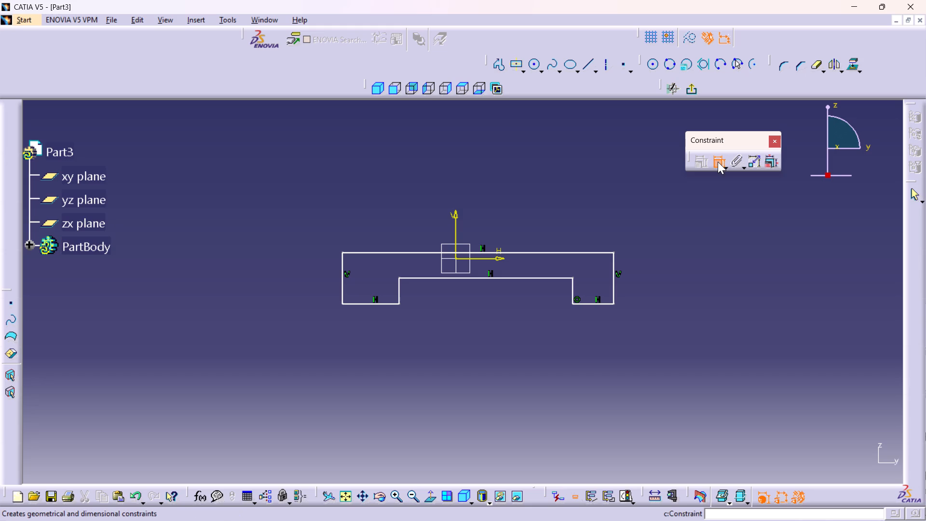
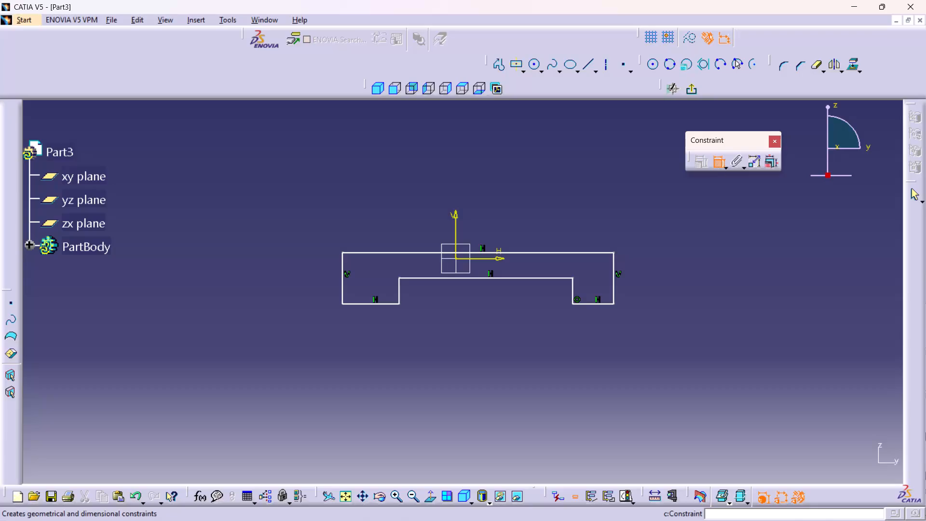
# Constrain the profile's two outer vertical sides to be symmetric about the V axis.
pyautogui.click(340, 281)
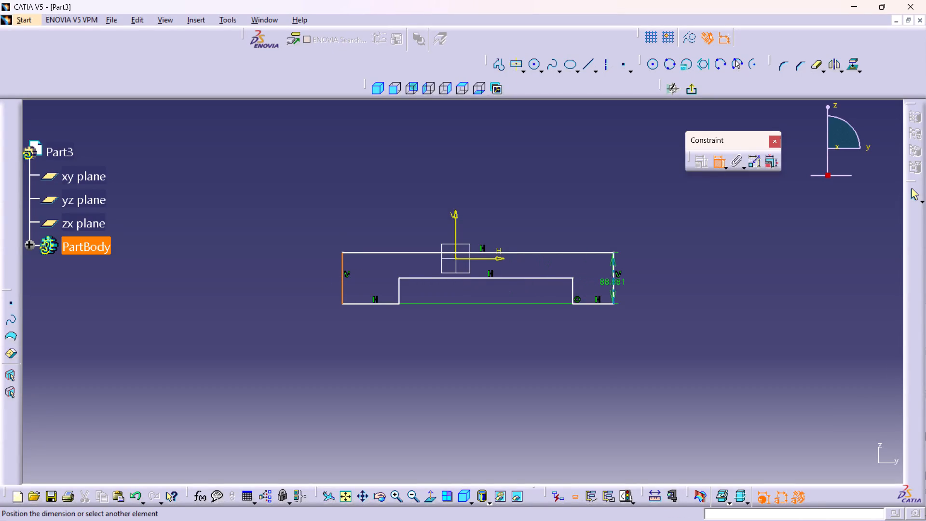
pyautogui.click(613, 284)
pyautogui.moveTo(545, 377); pyautogui.dragTo(536, 390, button='right')
pyautogui.click(572, 344)
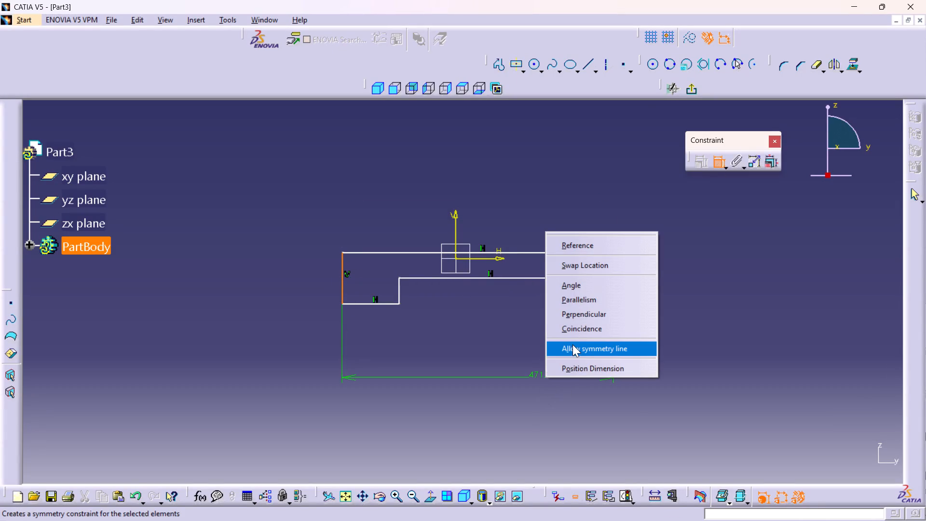
pyautogui.click(454, 221)
# Dimension the bottom edge of the bridge profile's left foot, placing the dimension below the profile.
pyautogui.middleClick(540, 205)
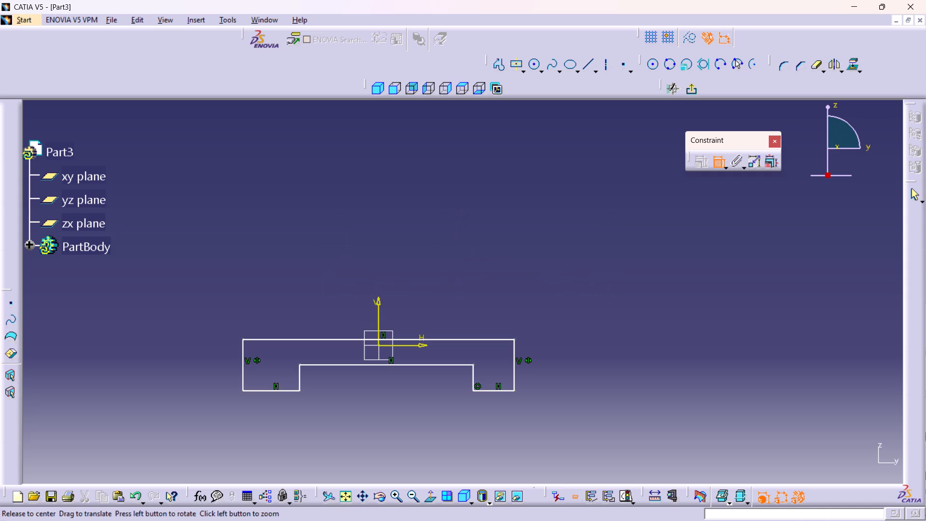
pyautogui.moveTo(437, 314); pyautogui.dragTo(458, 300, button='middle')
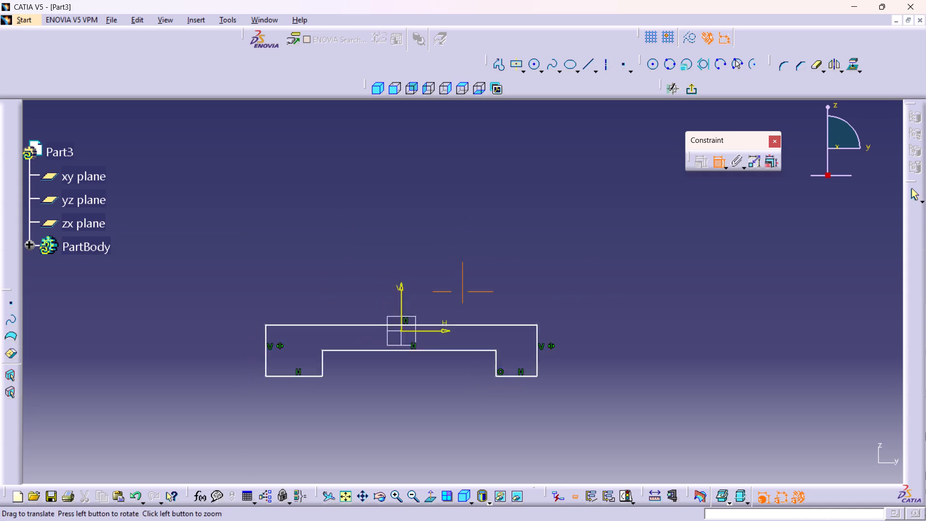
pyautogui.moveTo(458, 300); pyautogui.dragTo(573, 221, button='middle')
pyautogui.click(418, 297)
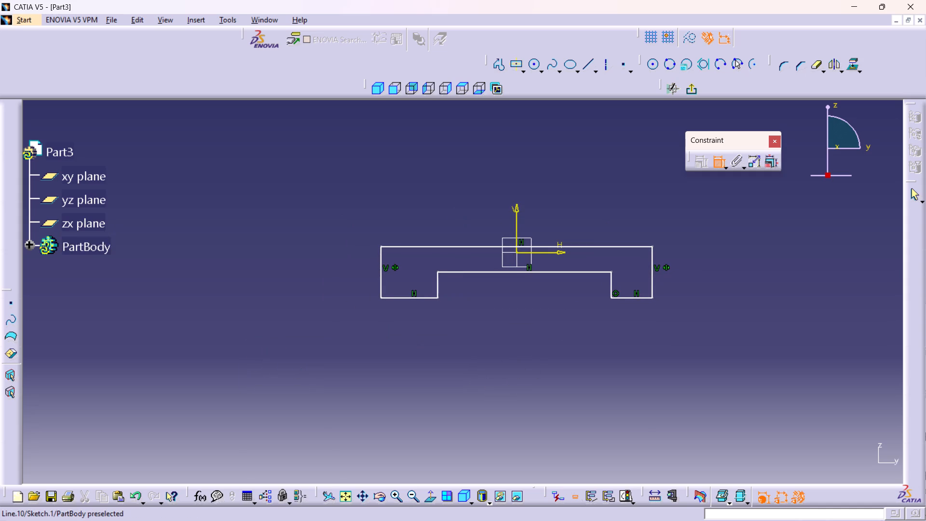
pyautogui.click(420, 299)
pyautogui.click(414, 343)
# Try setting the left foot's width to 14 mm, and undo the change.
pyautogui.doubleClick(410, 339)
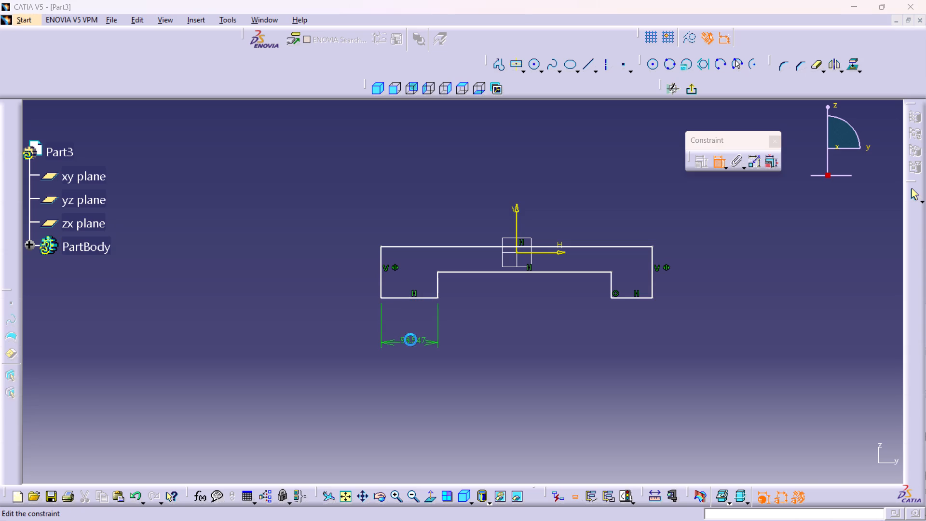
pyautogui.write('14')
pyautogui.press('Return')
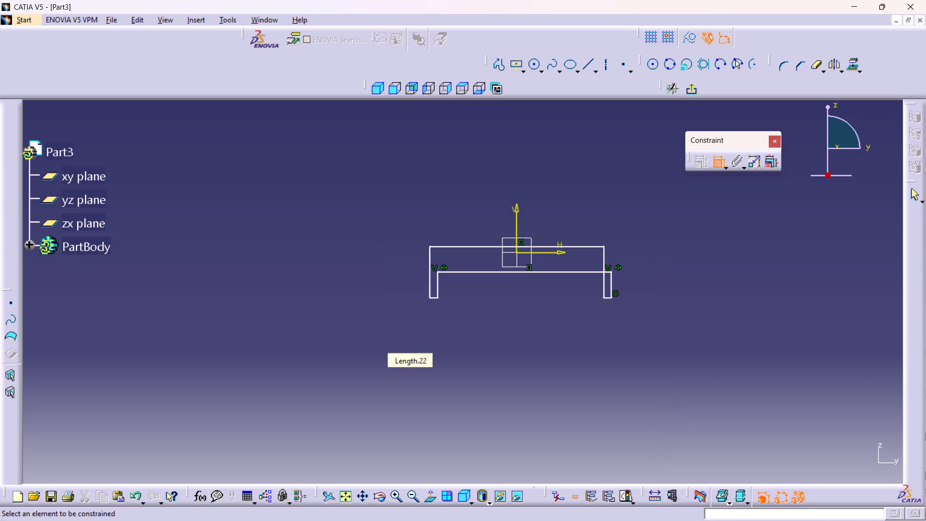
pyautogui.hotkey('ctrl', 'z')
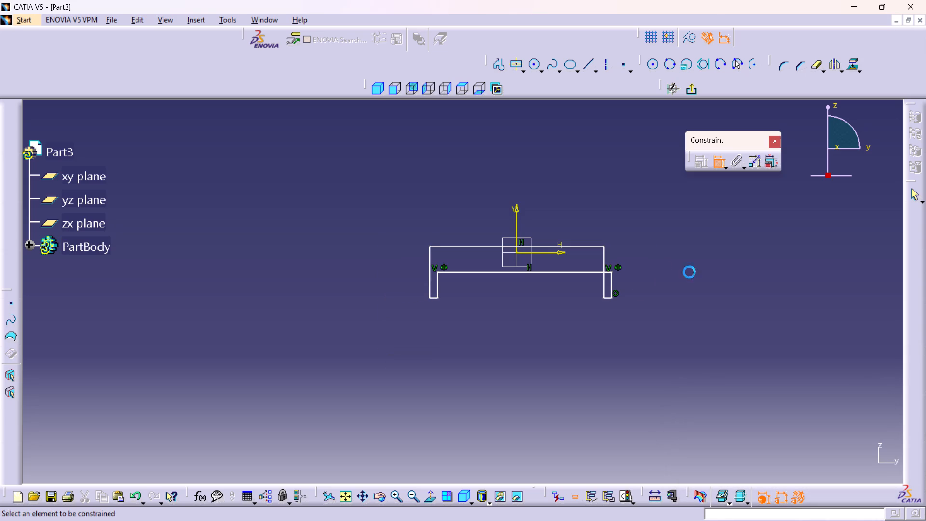
# Dimension the width of the underside recess along its top edge and set it to 98-28, giving 70 mm.
pyautogui.click(531, 272)
pyautogui.click(520, 376)
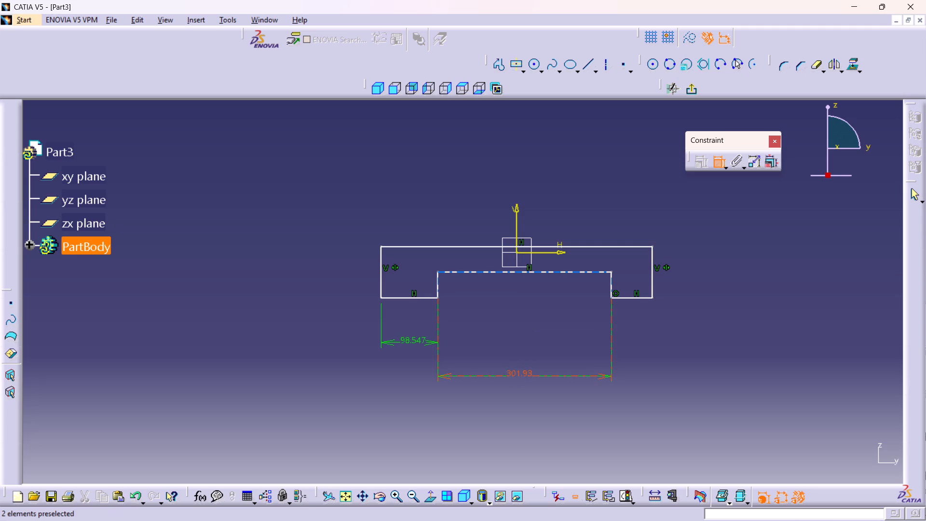
pyautogui.doubleClick(519, 373)
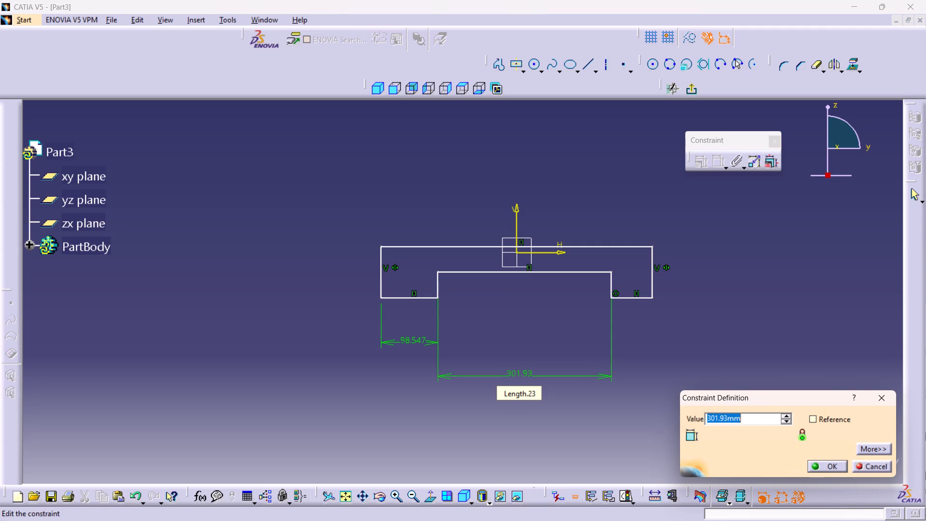
pyautogui.write('98')
pyautogui.press('-')
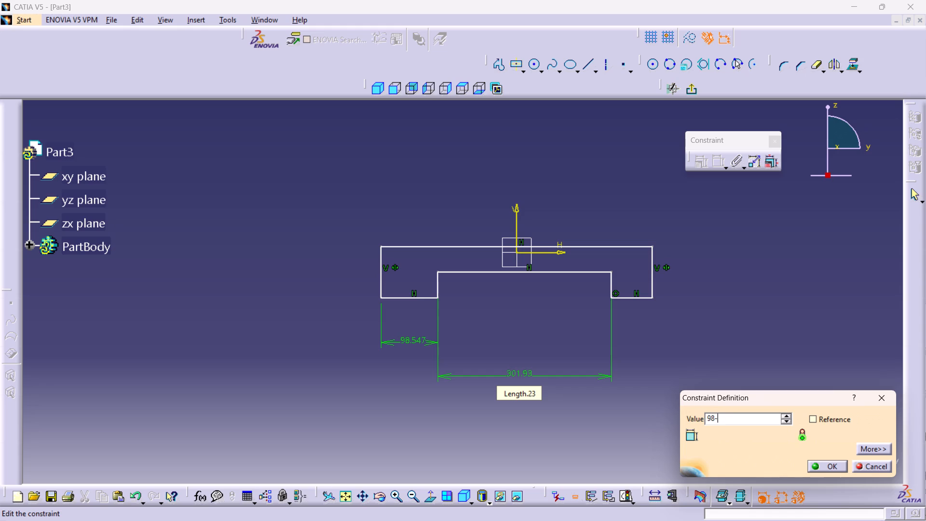
pyautogui.write('28')
pyautogui.press('Return')
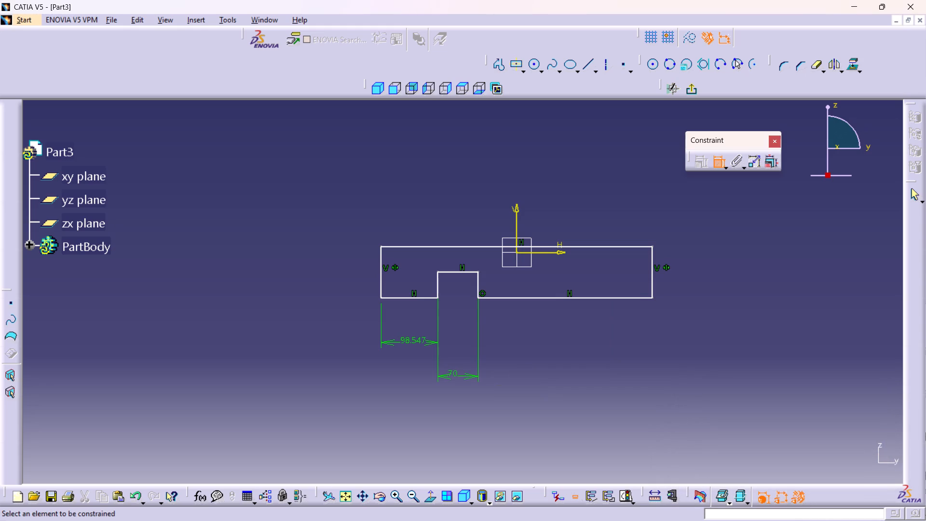
# Dimension the bottom edge of the right foot and set its width to 14 mm.
pyautogui.click(566, 296)
pyautogui.click(572, 354)
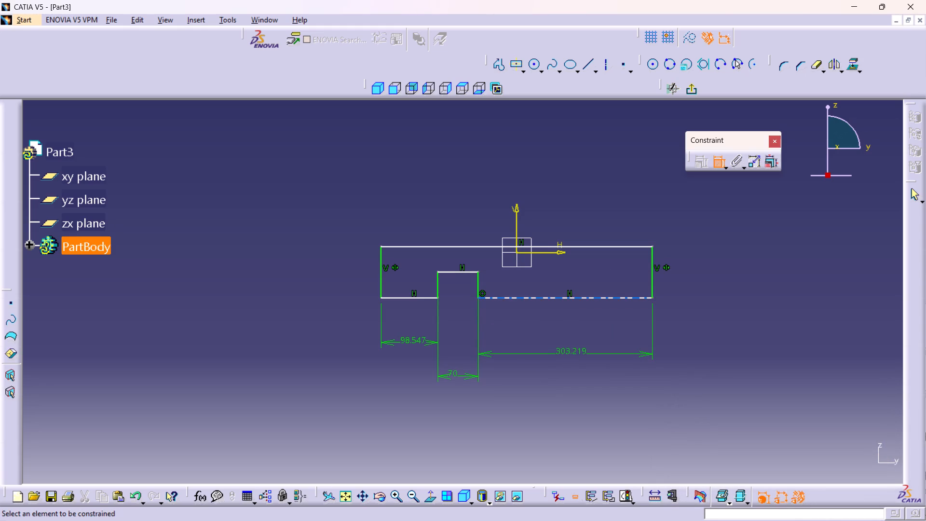
pyautogui.doubleClick(572, 351)
pyautogui.write('14')
pyautogui.press('Return')
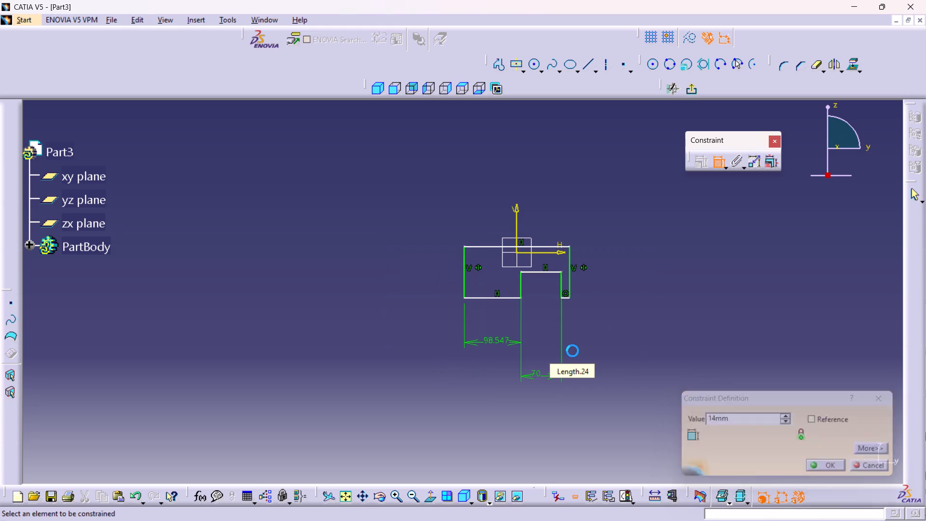
# Set the left foot's width dimension to 14 mm.
pyautogui.click(485, 339)
pyautogui.moveTo(485, 339); pyautogui.dragTo(485, 344)
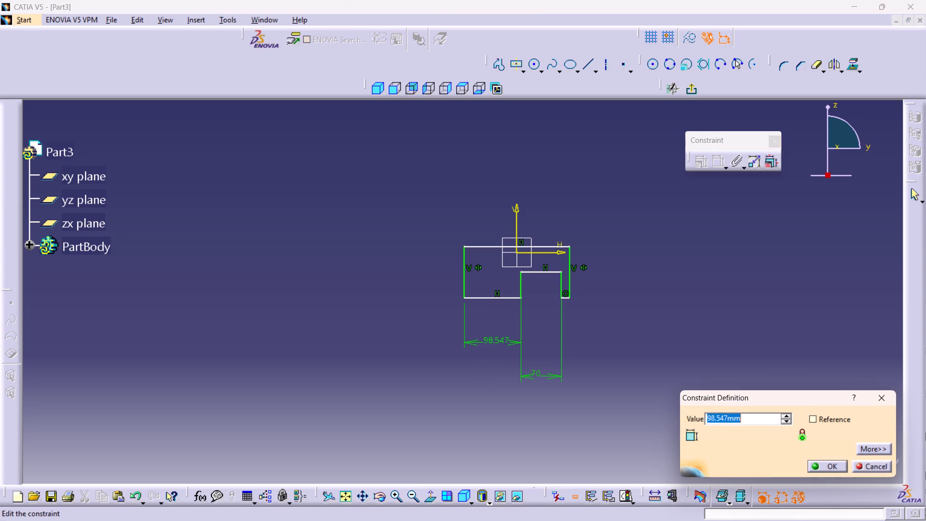
pyautogui.write('14')
pyautogui.press('Return')
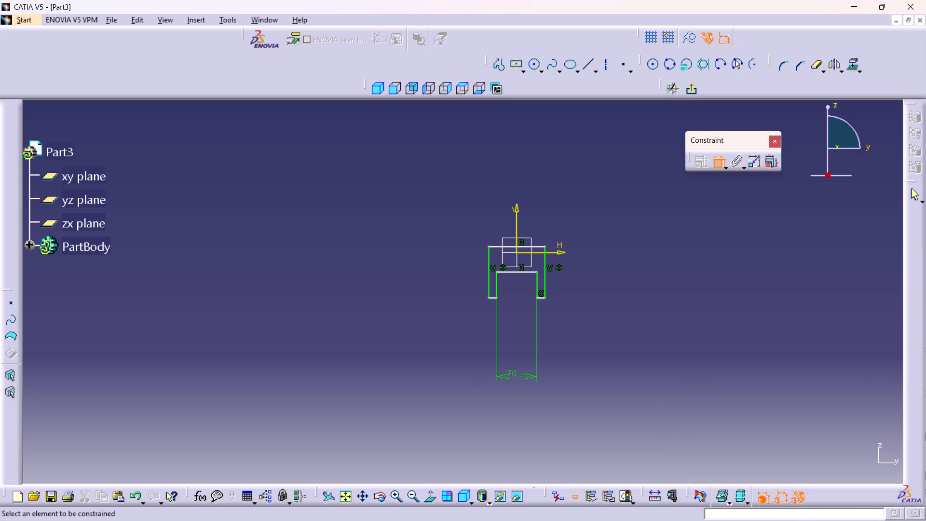
# Dimension the left outer vertical side of the profile and set its height to 20 mm.
pyautogui.moveTo(530, 288); pyautogui.dragTo(514, 231, button='middle')
pyautogui.rightClick(530, 288)
pyautogui.scroll(1, 529, 288)
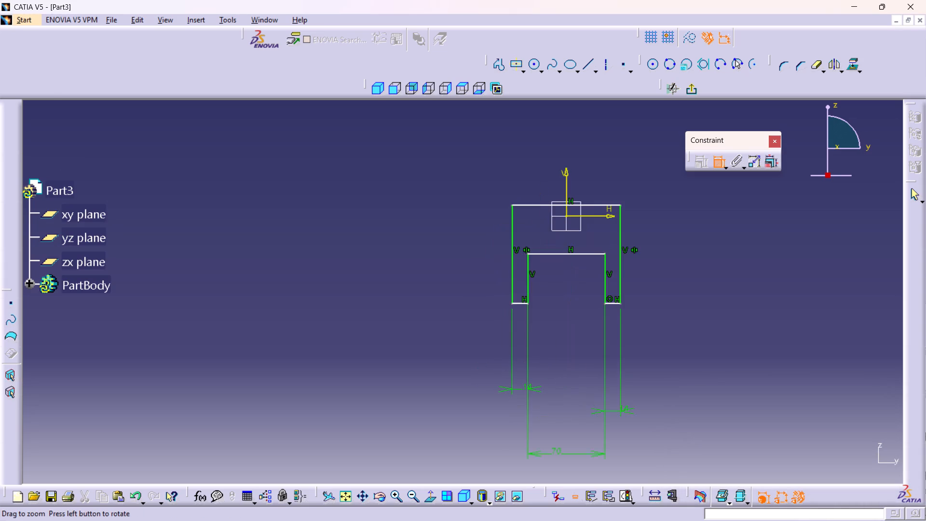
pyautogui.moveTo(514, 231); pyautogui.dragTo(514, 230, button='middle')
pyautogui.moveTo(585, 280); pyautogui.dragTo(557, 312, button='middle')
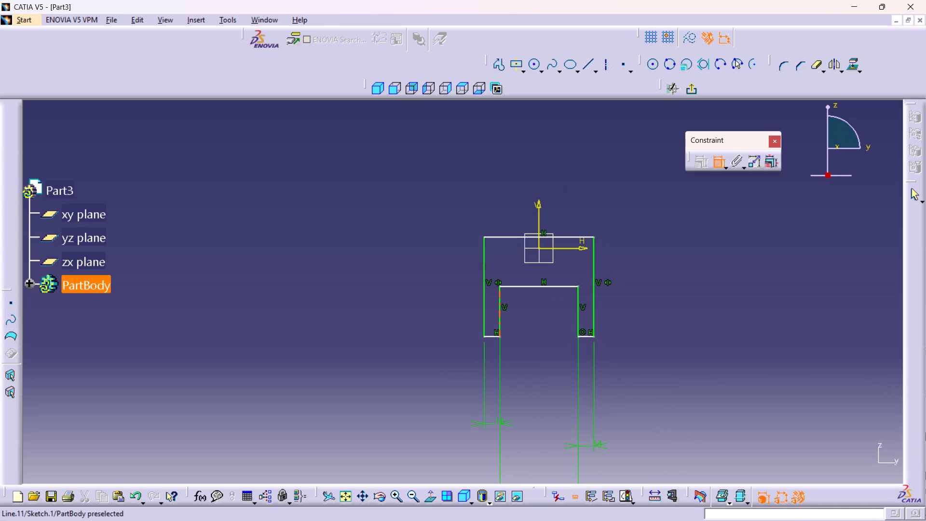
pyautogui.click(484, 261)
pyautogui.click(396, 297)
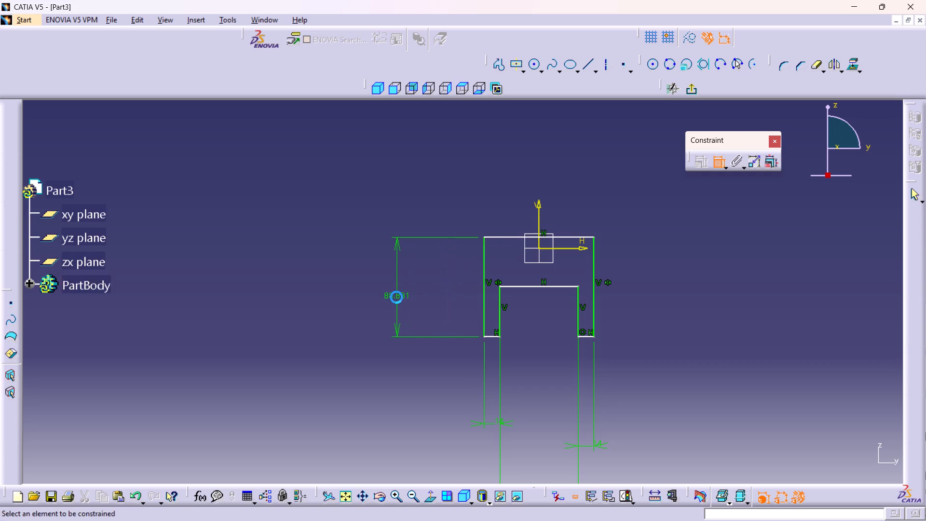
pyautogui.doubleClick(396, 295)
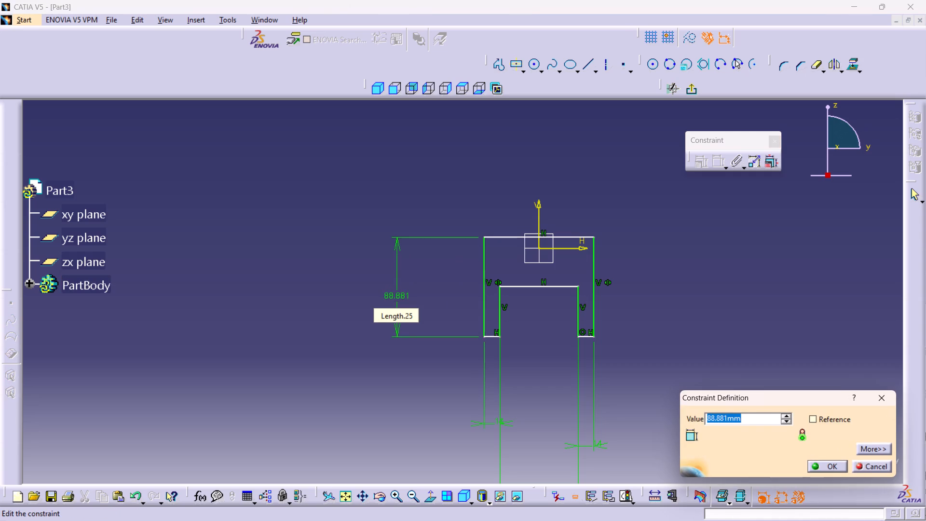
pyautogui.write('20')
pyautogui.press('Return')
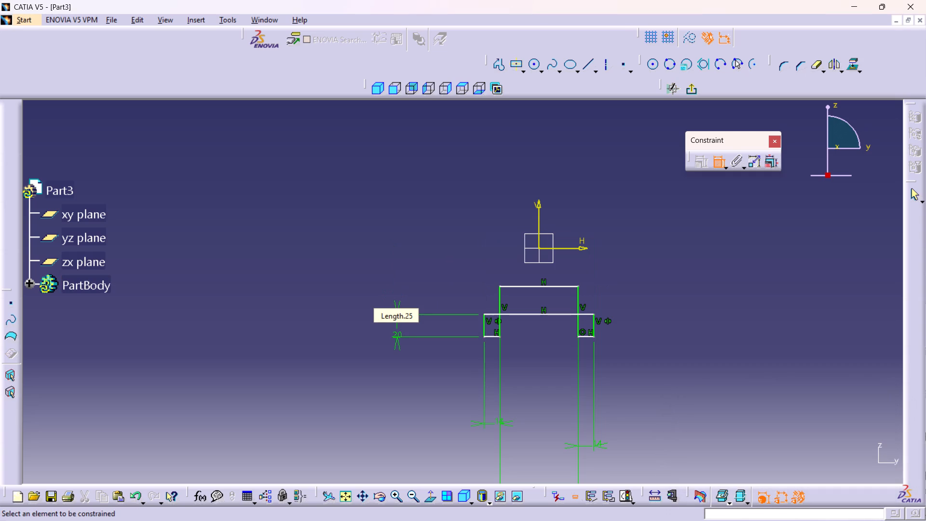
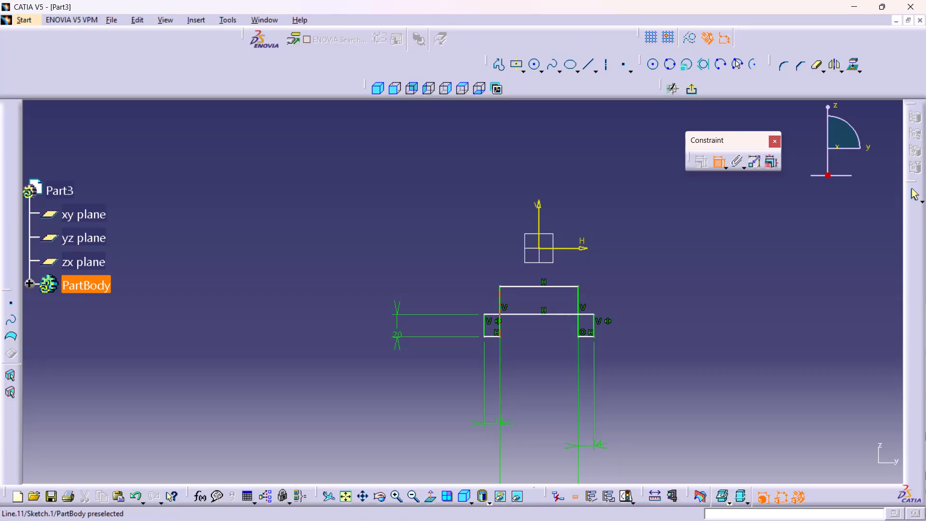
# Dimension the length of the long vertical line on the sketch profile's right side and open its value for editing.
pyautogui.click(579, 307)
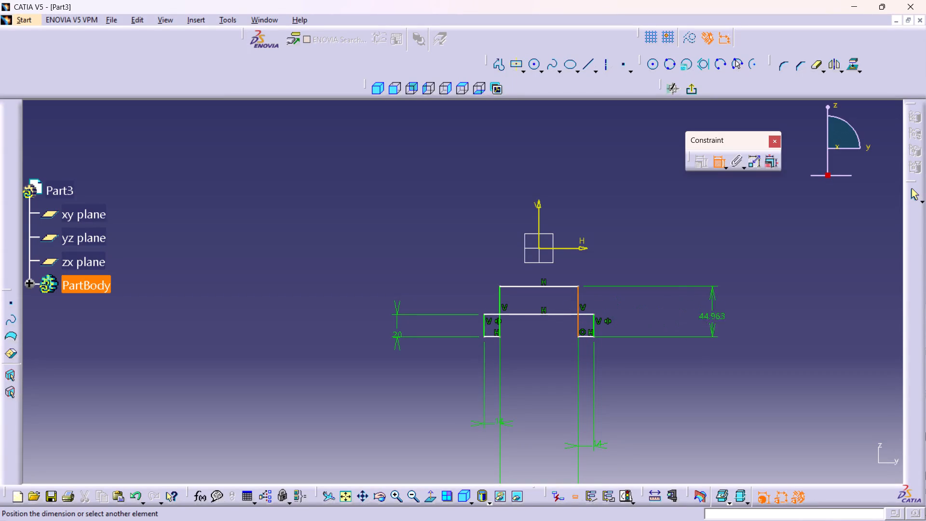
pyautogui.click(714, 321)
pyautogui.doubleClick(717, 316)
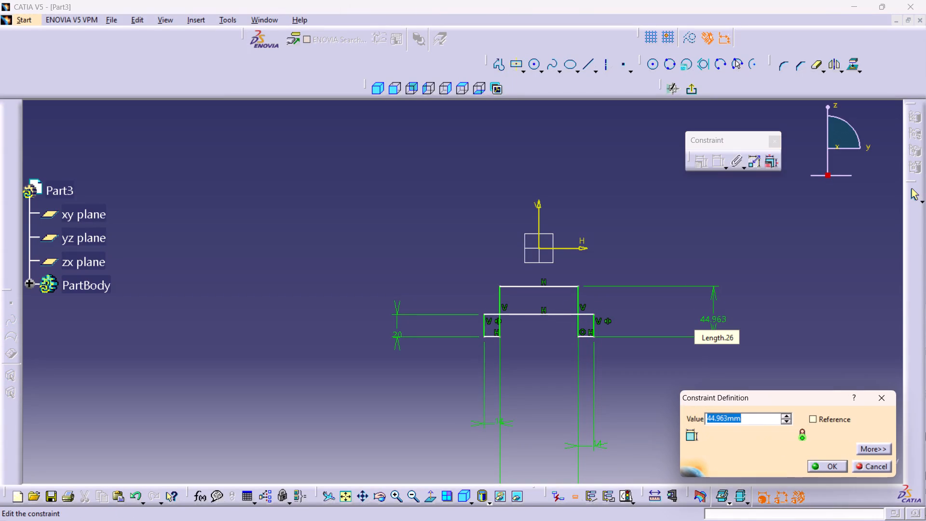
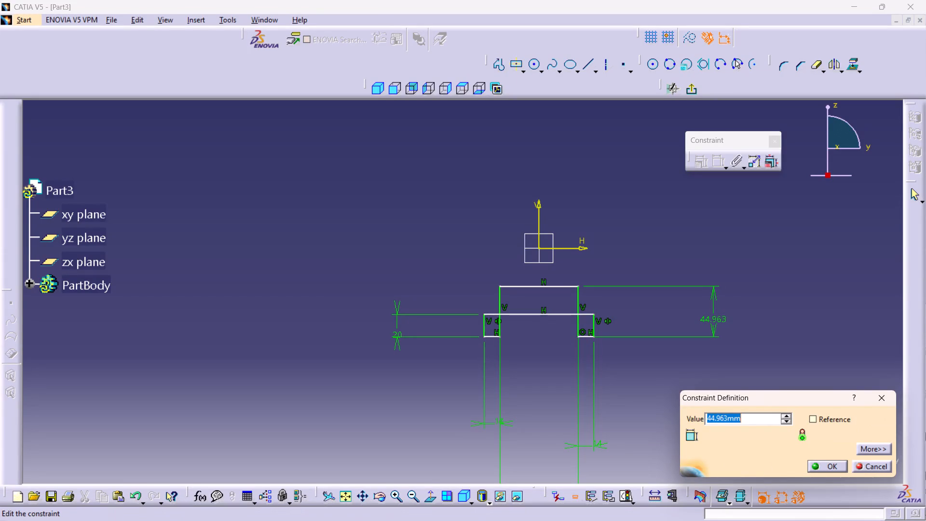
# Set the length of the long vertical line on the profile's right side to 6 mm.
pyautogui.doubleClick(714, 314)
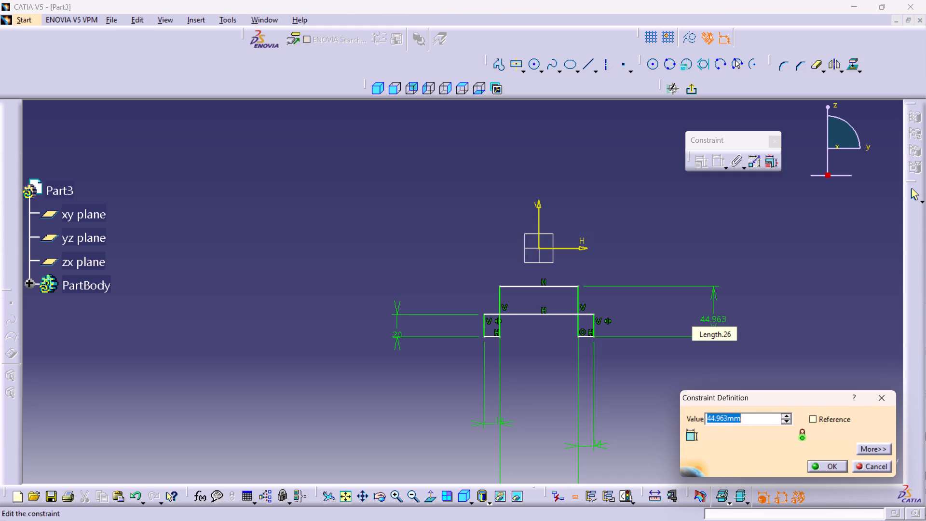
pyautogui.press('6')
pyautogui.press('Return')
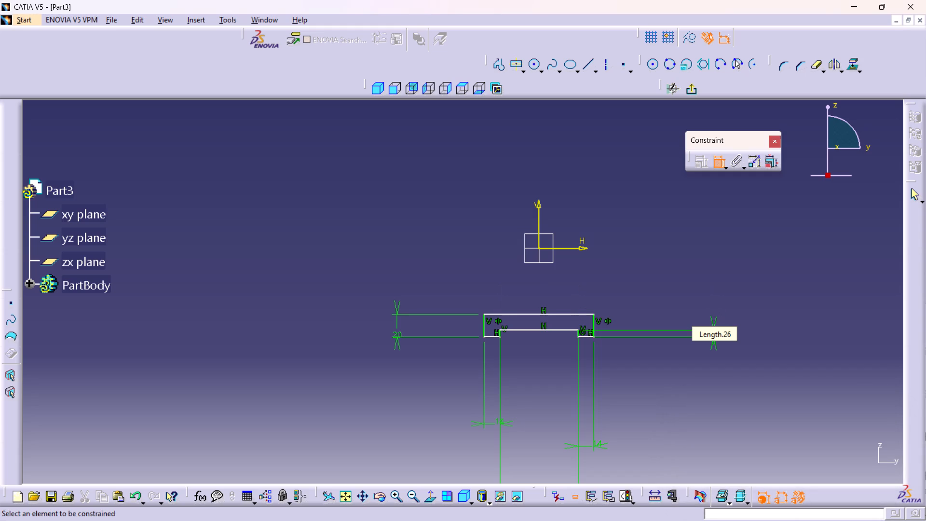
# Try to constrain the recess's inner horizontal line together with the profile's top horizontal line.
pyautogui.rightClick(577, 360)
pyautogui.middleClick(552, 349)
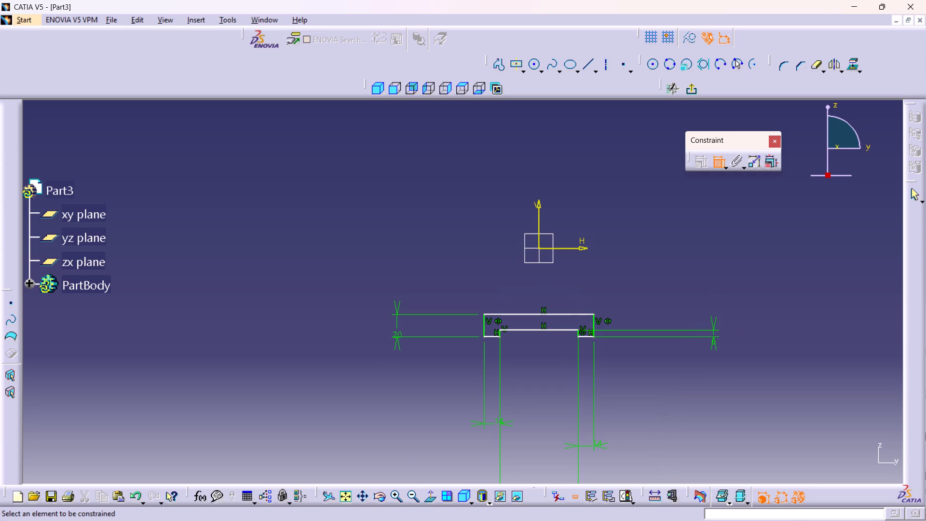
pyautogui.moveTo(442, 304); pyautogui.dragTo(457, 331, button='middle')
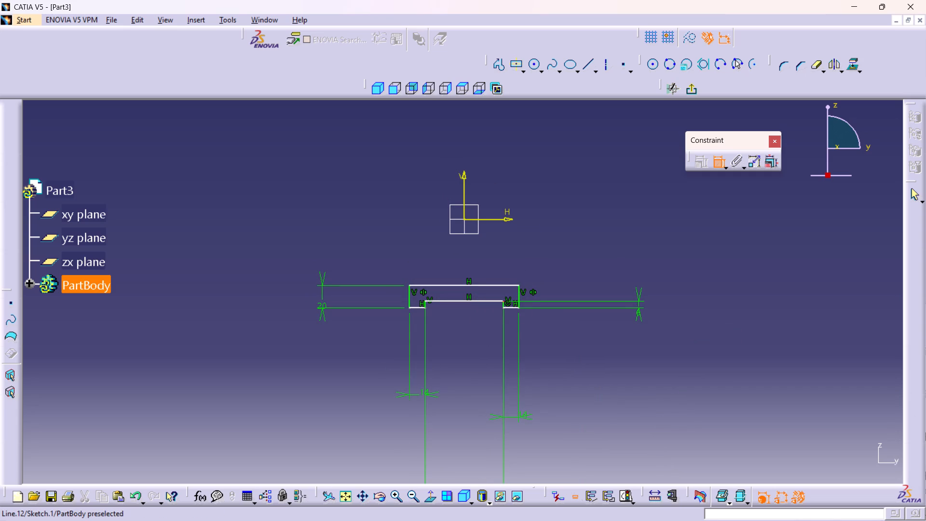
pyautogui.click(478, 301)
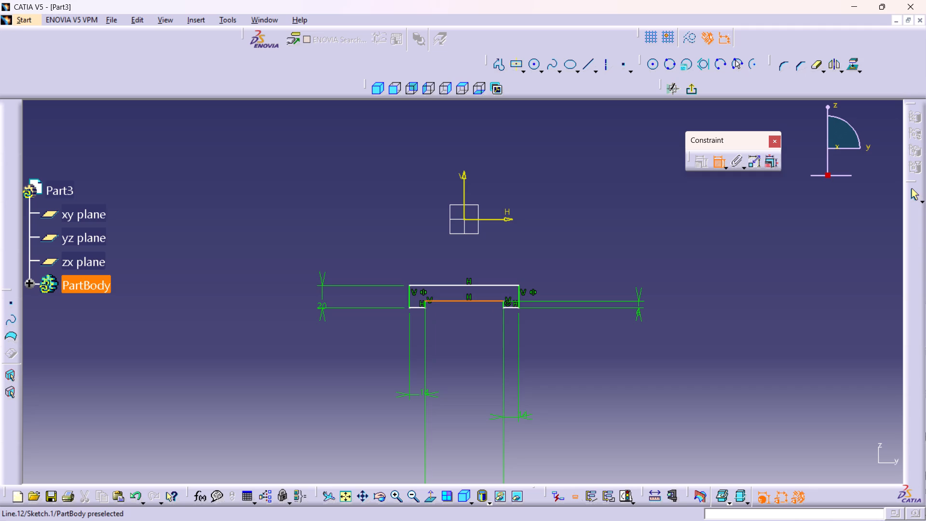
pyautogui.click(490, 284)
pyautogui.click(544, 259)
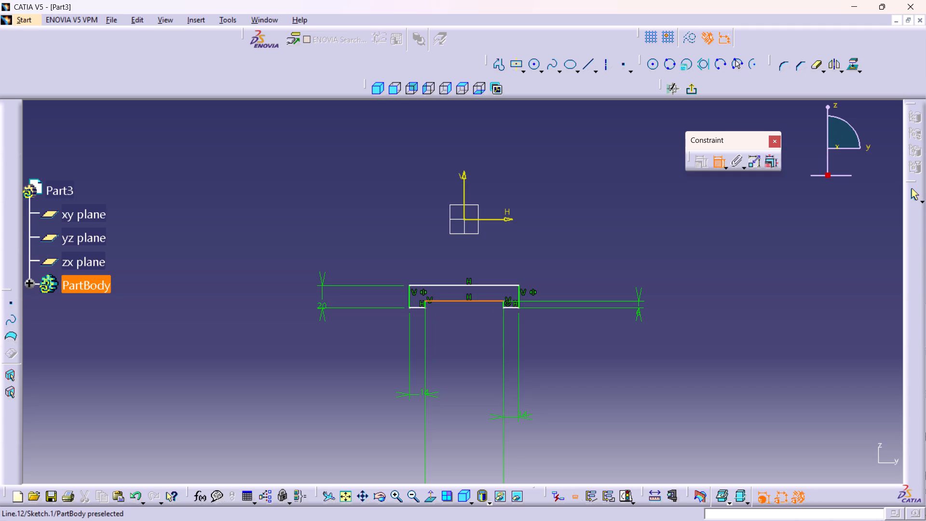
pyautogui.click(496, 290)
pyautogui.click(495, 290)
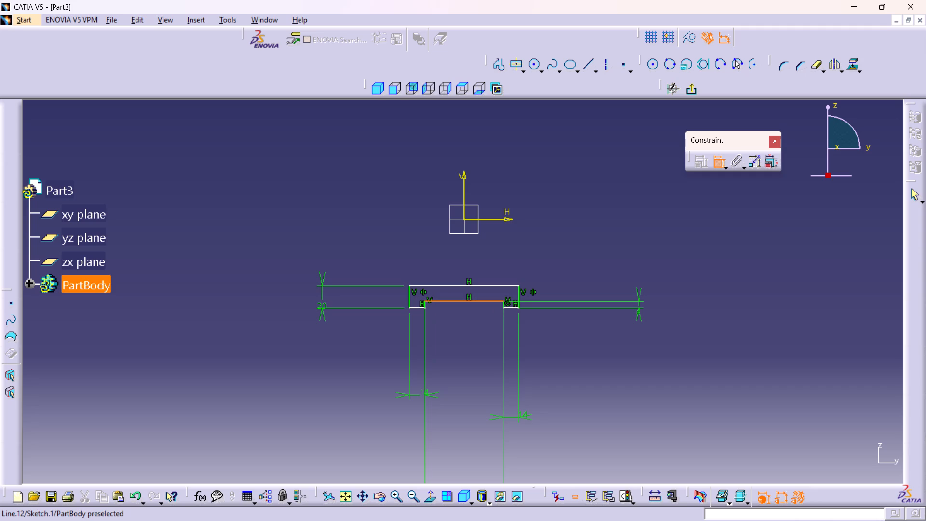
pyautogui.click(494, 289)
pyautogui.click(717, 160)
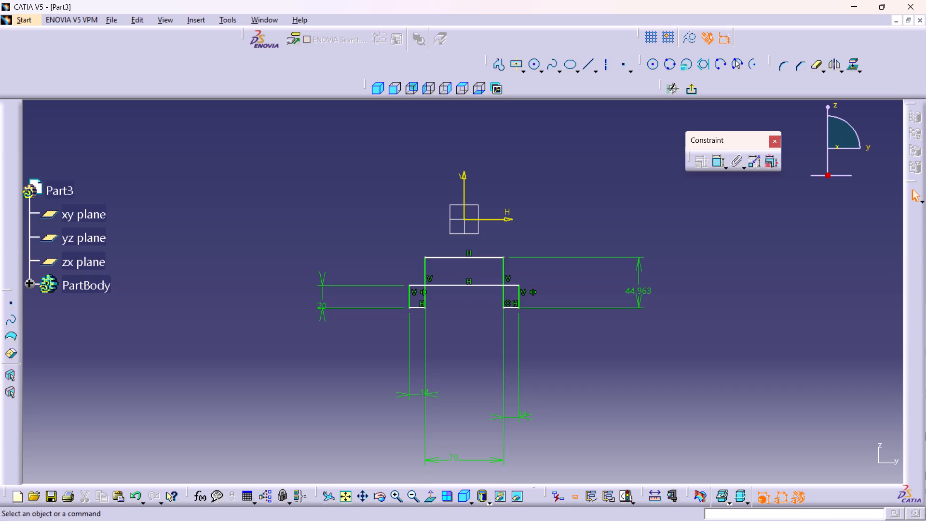
# Set the right inner vertical line's length dimension to 6 mm.
pyautogui.doubleClick(635, 291)
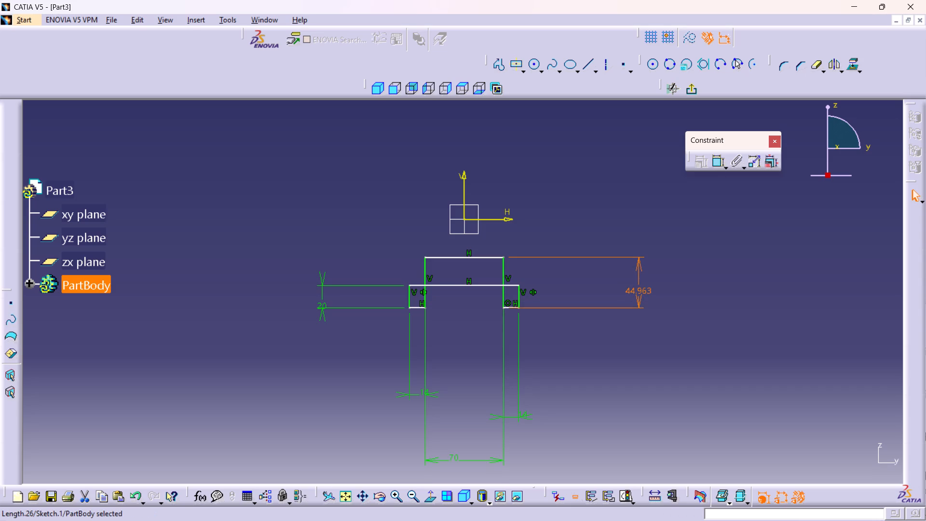
pyautogui.doubleClick(644, 288)
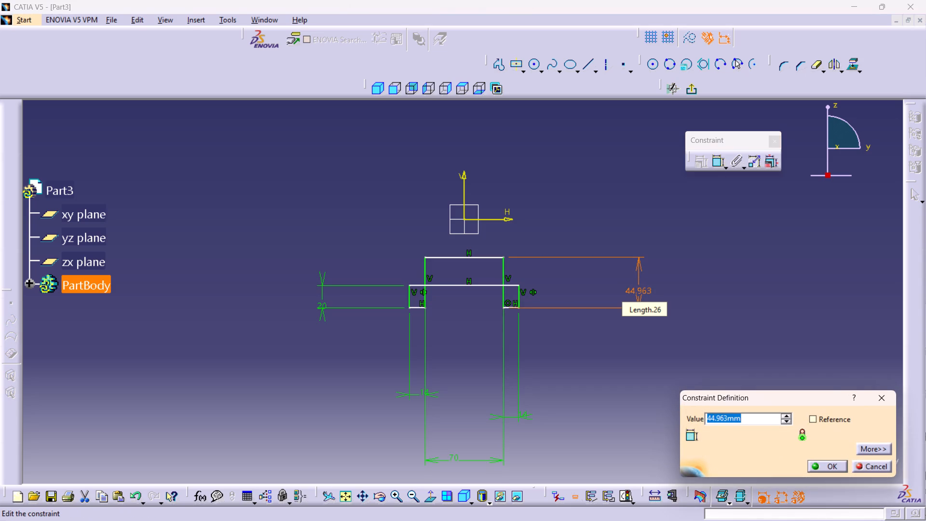
pyautogui.press('6')
pyautogui.press('Return')
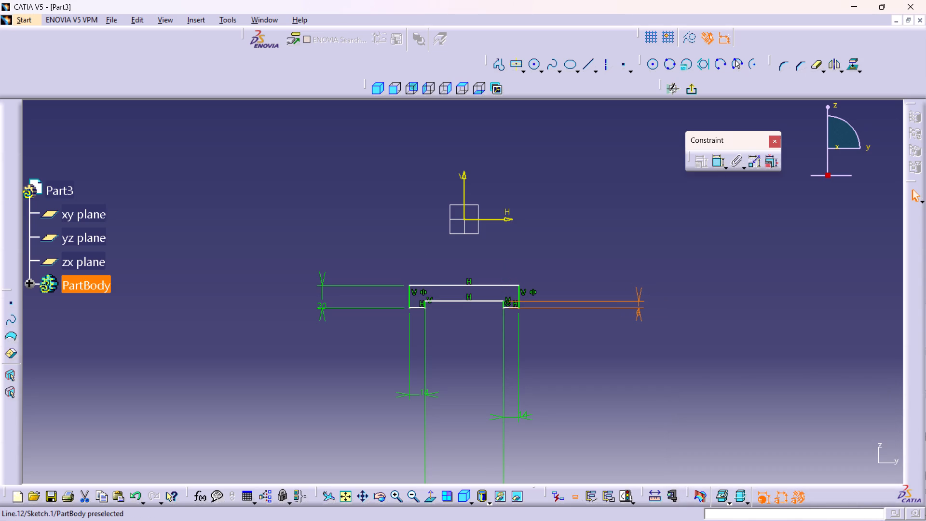
# Constrain the recess's inner horizontal line and the profile's top line symmetric about the sketch's horizontal axis.
pyautogui.doubleClick(716, 156)
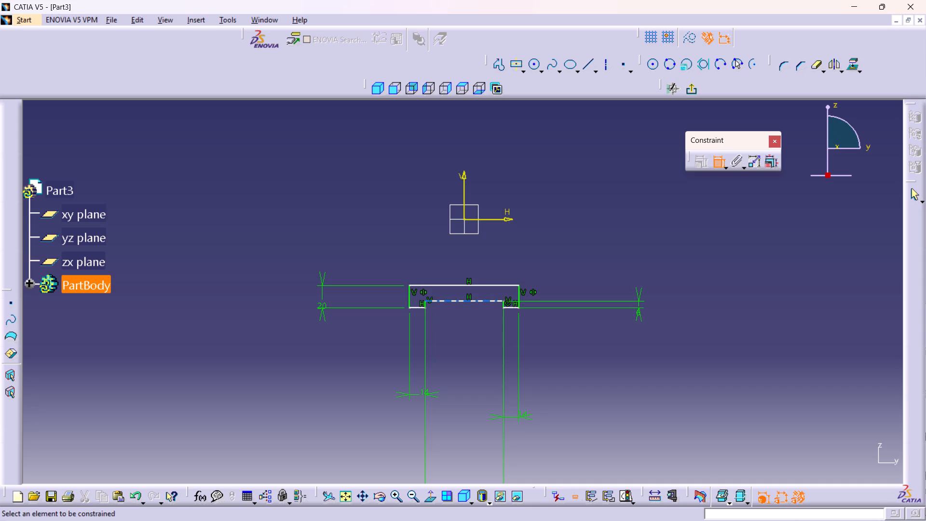
pyautogui.click(484, 303)
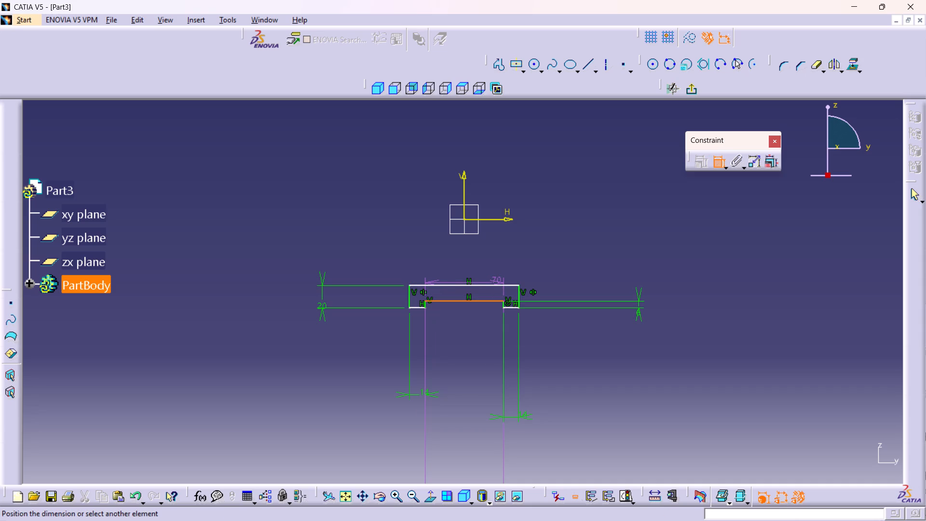
pyautogui.click(500, 287)
pyautogui.rightClick(742, 294)
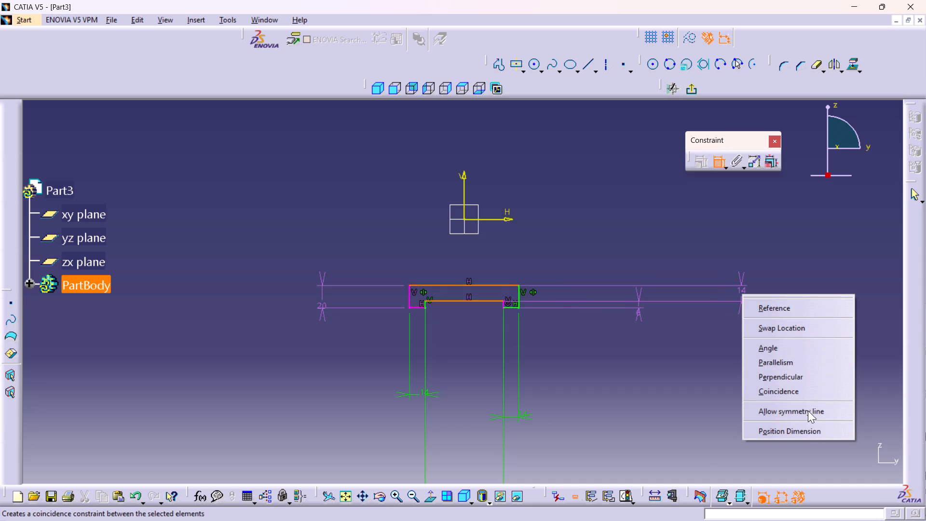
pyautogui.click(808, 413)
pyautogui.click(492, 219)
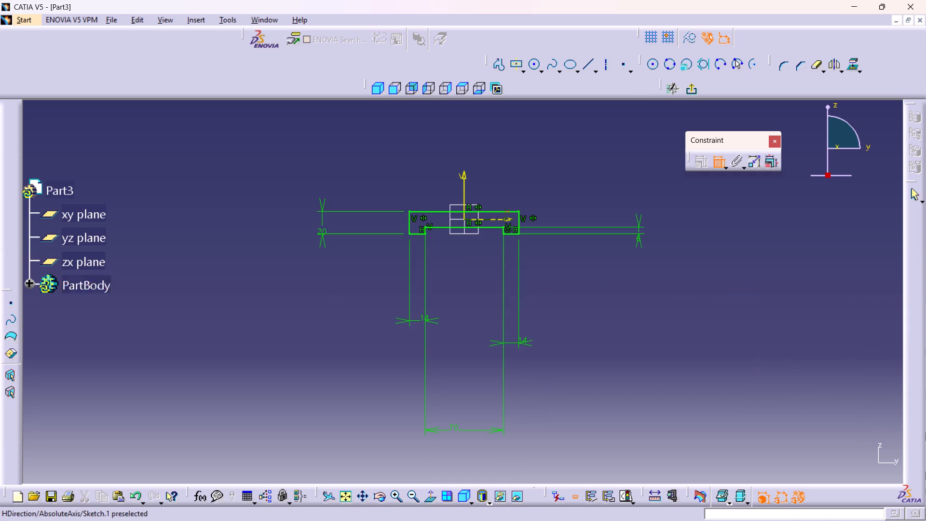
pyautogui.moveTo(562, 199); pyautogui.dragTo(575, 219, button='middle')
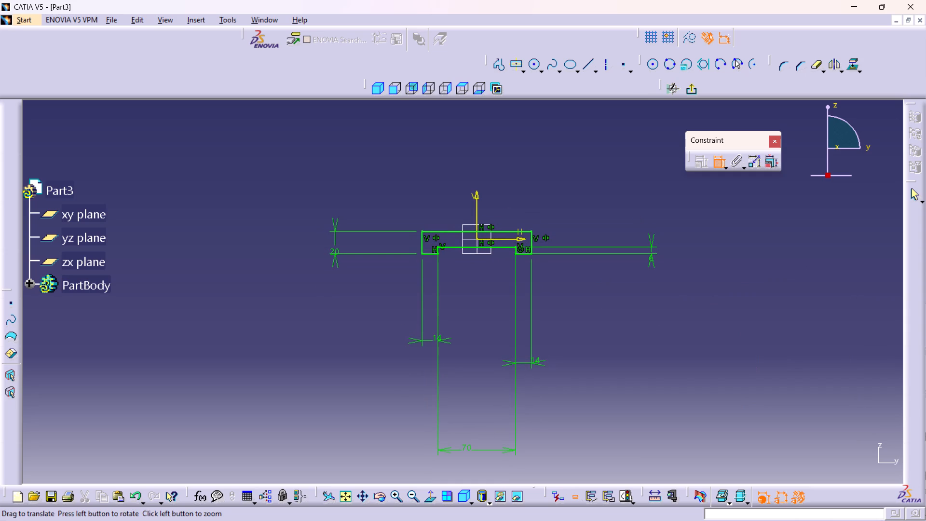
pyautogui.click(717, 162)
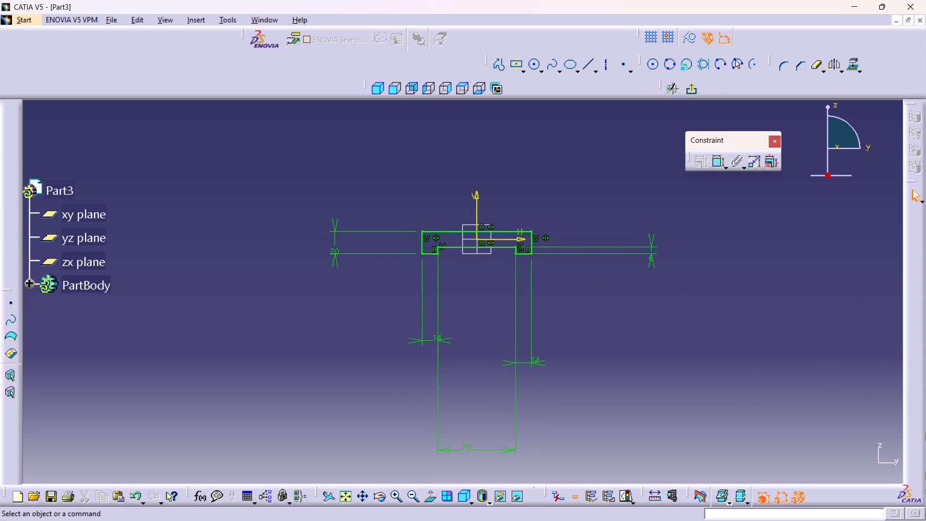
# Exit the sketch and pad the profile with mirrored extent and a length of 42/2 mm.
pyautogui.moveTo(595, 220); pyautogui.dragTo(572, 181, button='middle')
pyautogui.rightClick(595, 220)
pyautogui.moveTo(595, 168); pyautogui.dragTo(592, 221, button='middle')
pyautogui.moveTo(543, 221); pyautogui.dragTo(537, 202, button='middle')
pyautogui.rightClick(543, 221)
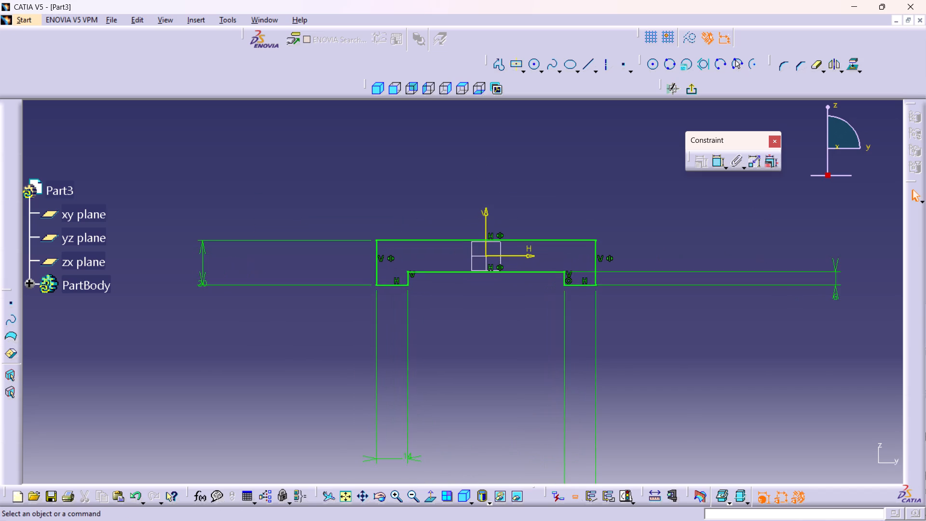
pyautogui.moveTo(537, 202); pyautogui.dragTo(537, 199, button='middle')
pyautogui.moveTo(562, 198); pyautogui.dragTo(559, 213, button='middle')
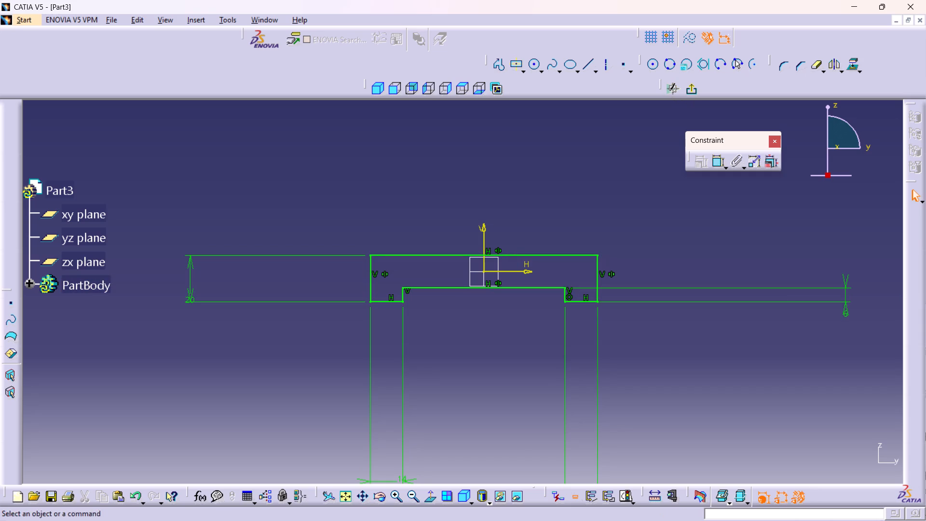
pyautogui.click(692, 91)
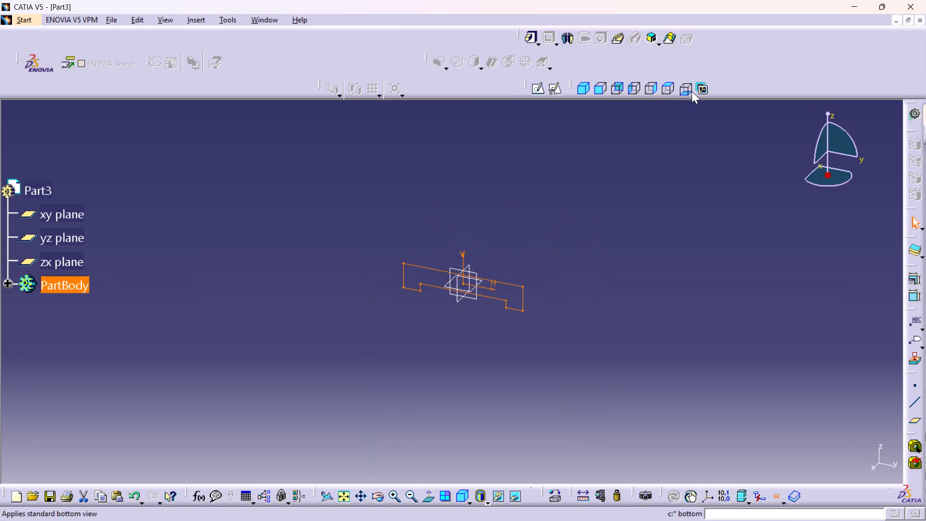
pyautogui.click(533, 36)
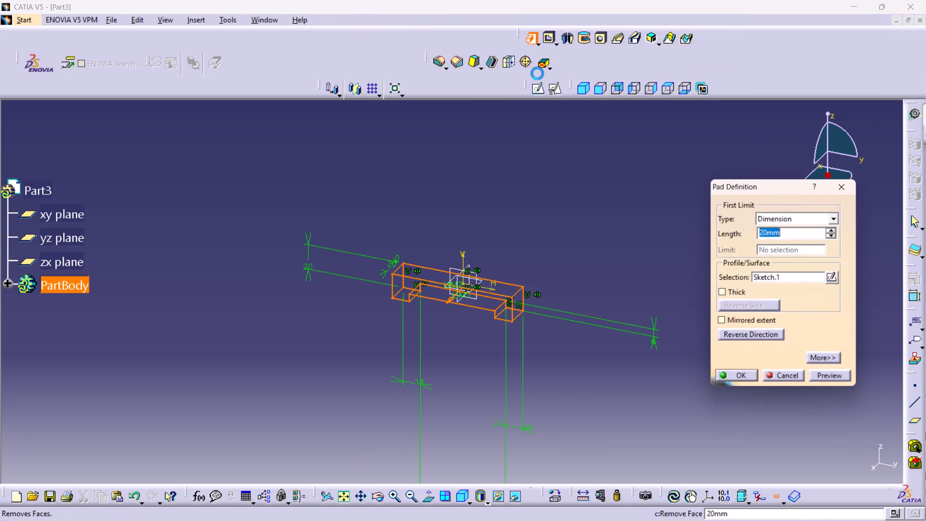
pyautogui.click(721, 315)
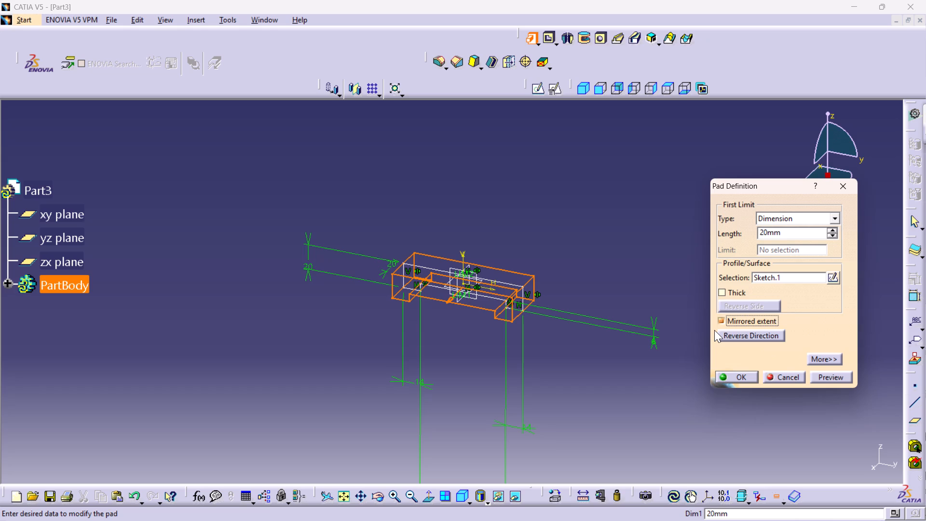
pyautogui.doubleClick(793, 234)
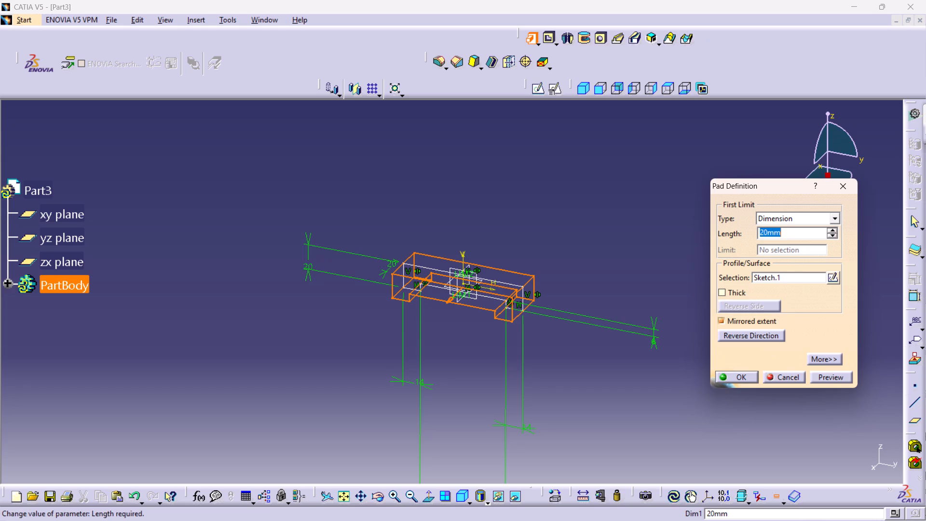
pyautogui.write('42/2')
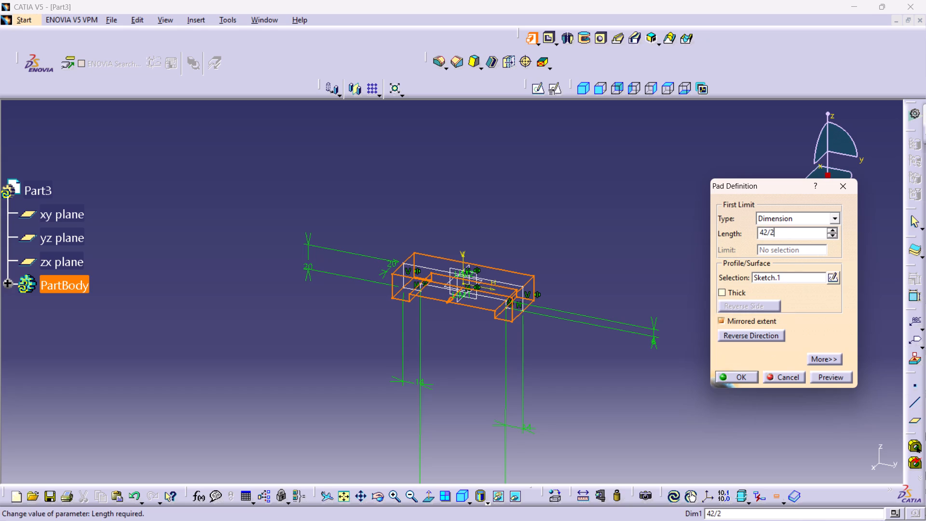
pyautogui.press('Return')
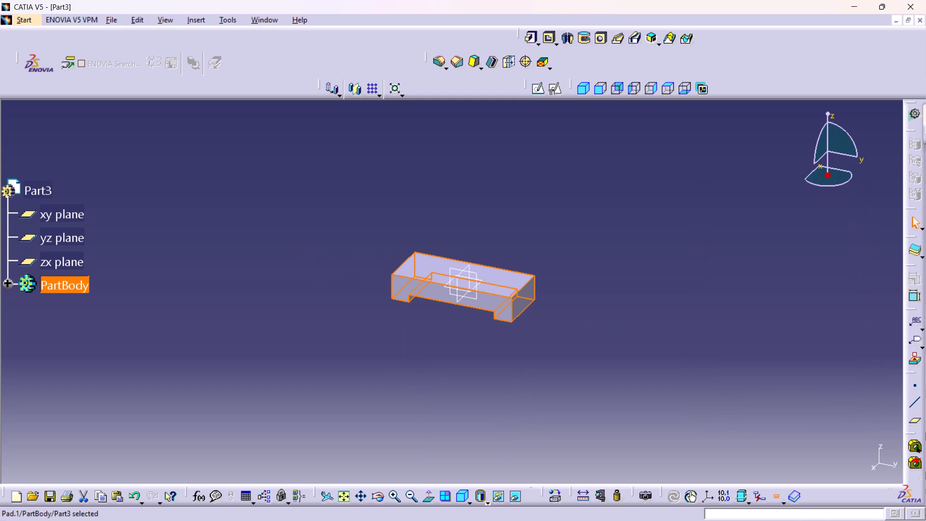
pyautogui.moveTo(659, 289); pyautogui.dragTo(659, 296)
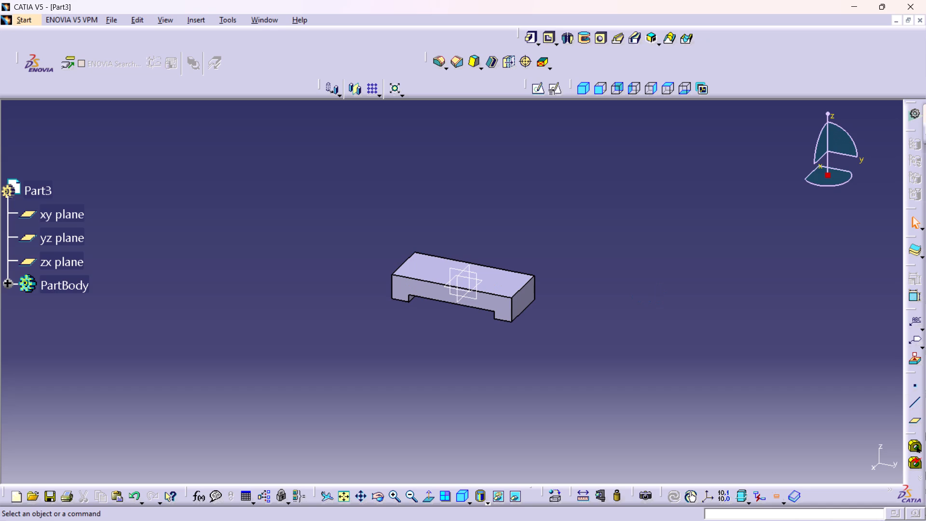
# Create a positioned sketch on the zx plane with implicit origin and orientation.
pyautogui.moveTo(589, 354); pyautogui.dragTo(562, 318, button='middle')
pyautogui.rightClick(586, 356)
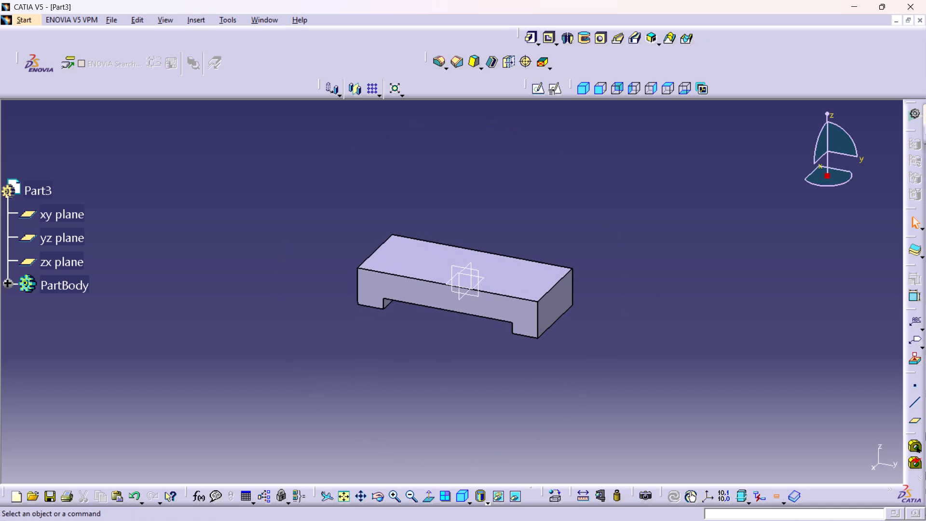
pyautogui.middleClick(666, 374)
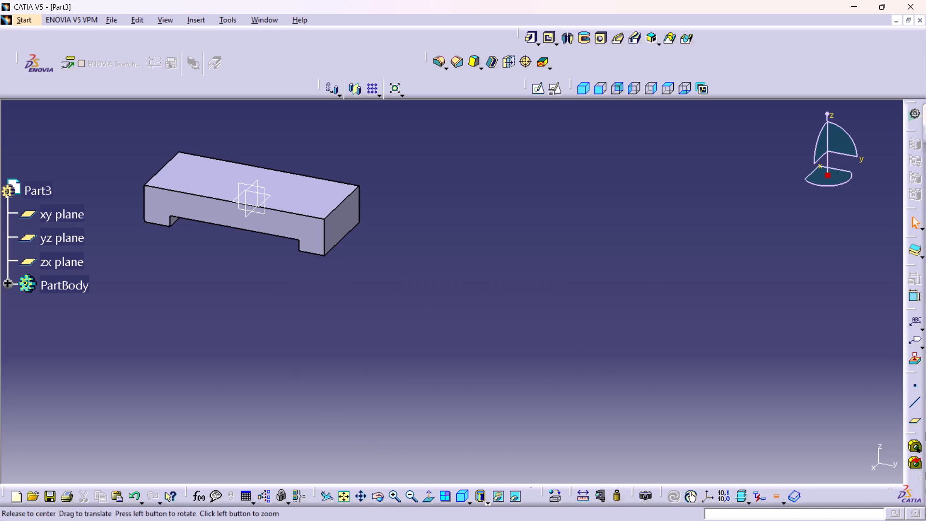
pyautogui.moveTo(422, 262); pyautogui.dragTo(605, 348, button='middle')
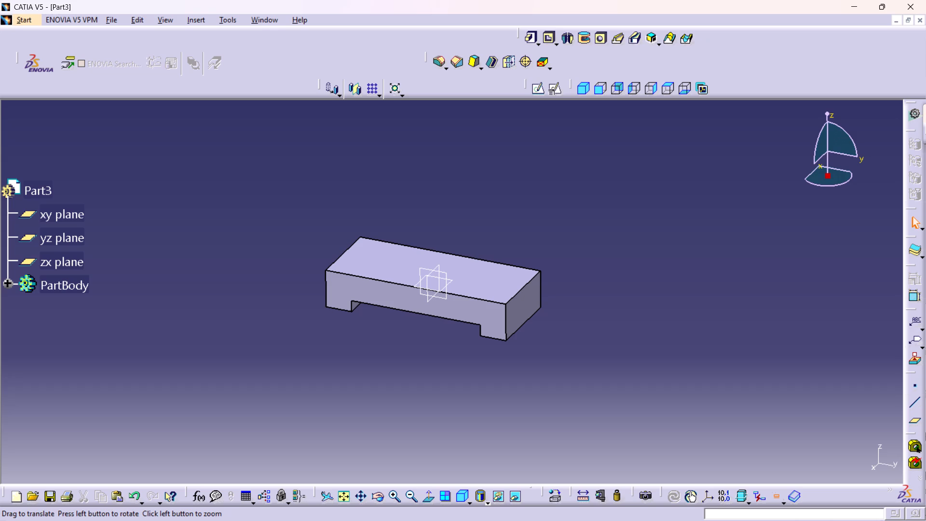
pyautogui.click(427, 290)
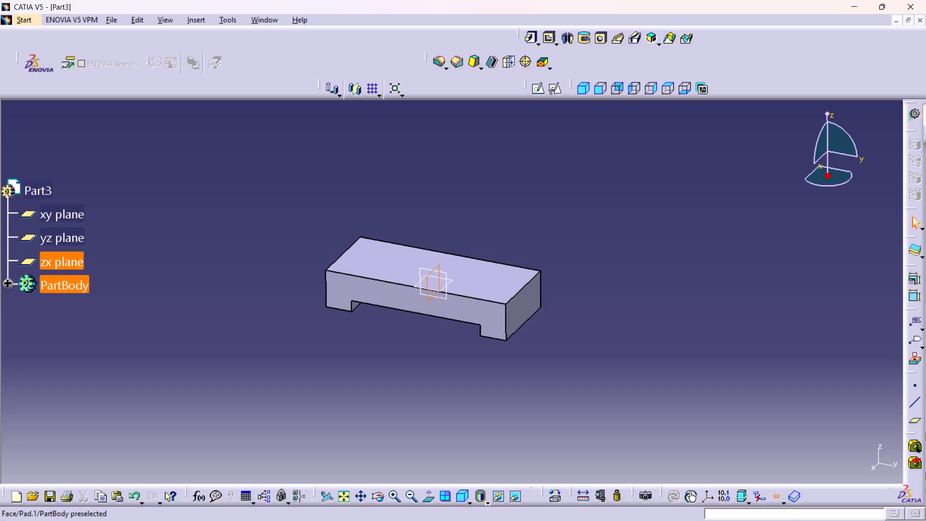
pyautogui.click(553, 93)
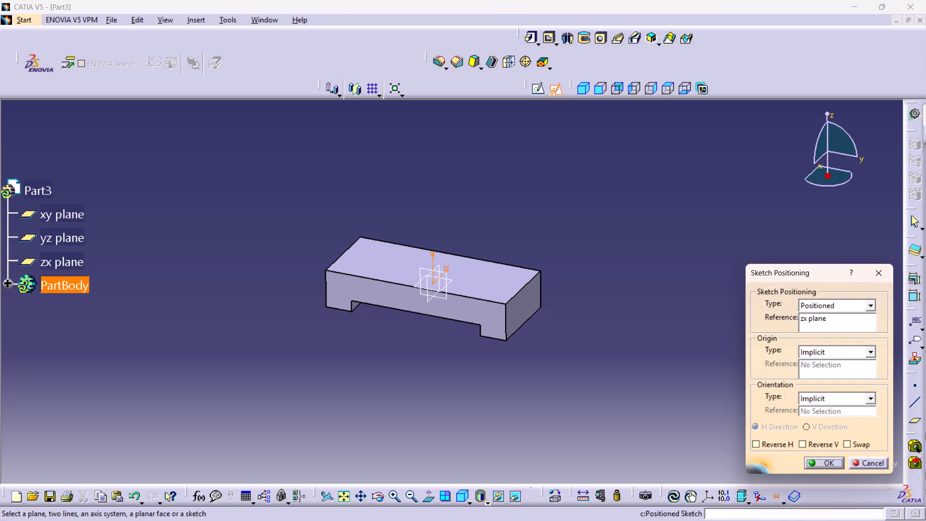
pyautogui.click(826, 463)
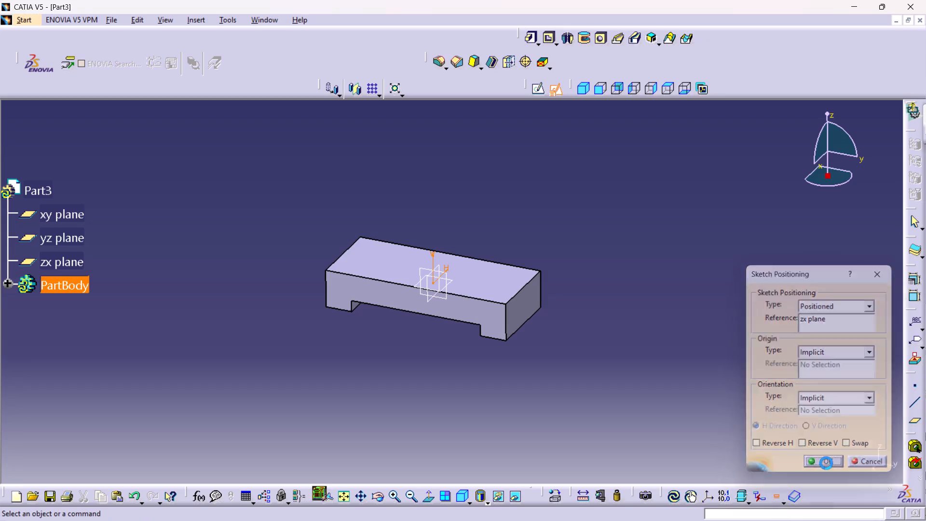
pyautogui.moveTo(556, 292); pyautogui.dragTo(575, 343, button='middle')
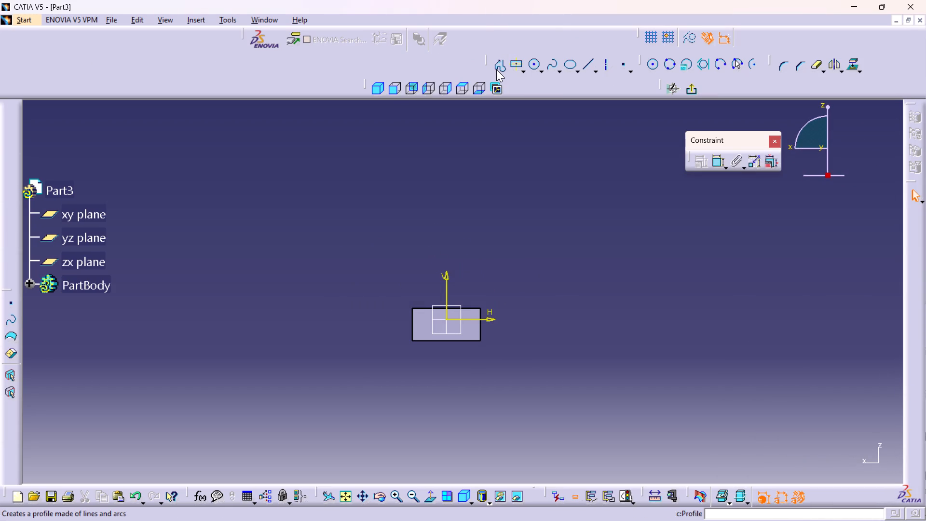
# Sketch two concentric circles centred on the vertical axis about 37 mm above the origin, with diameters about 42 mm and 19 mm.
pyautogui.doubleClick(533, 67)
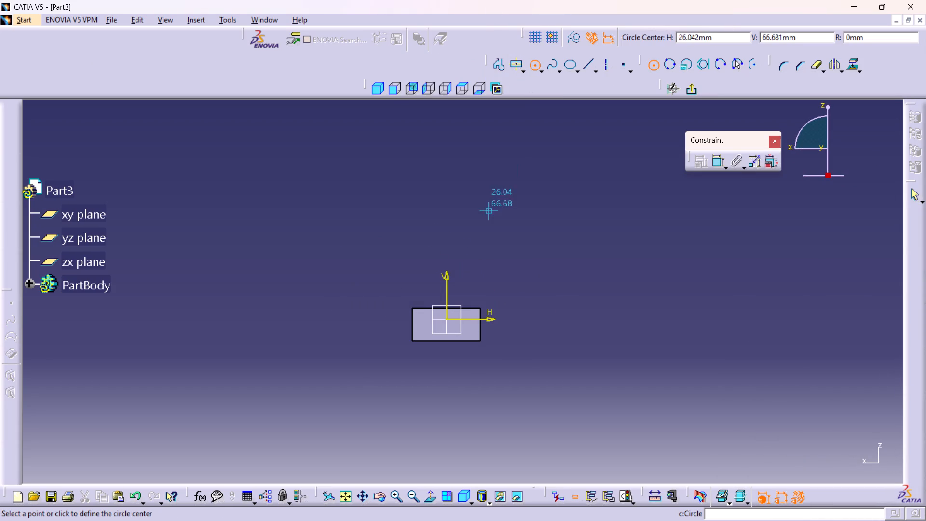
pyautogui.click(449, 258)
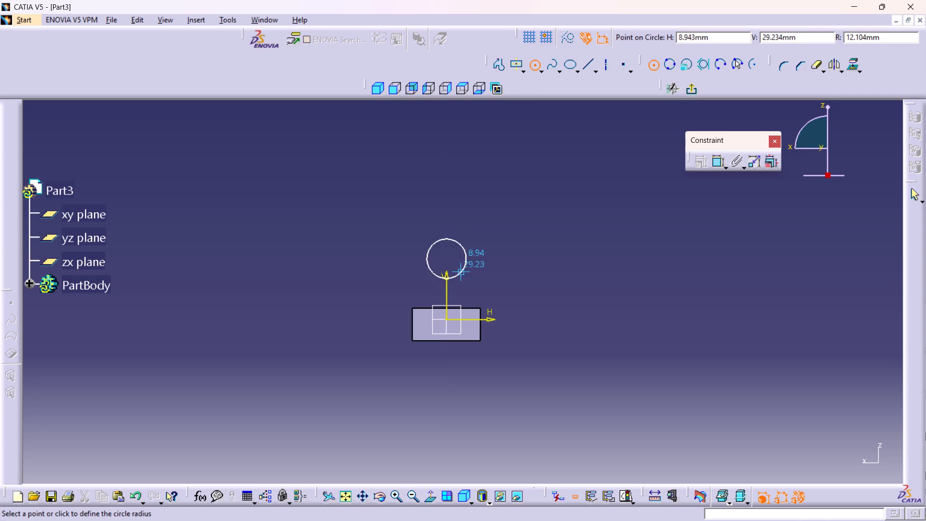
pyautogui.click(472, 283)
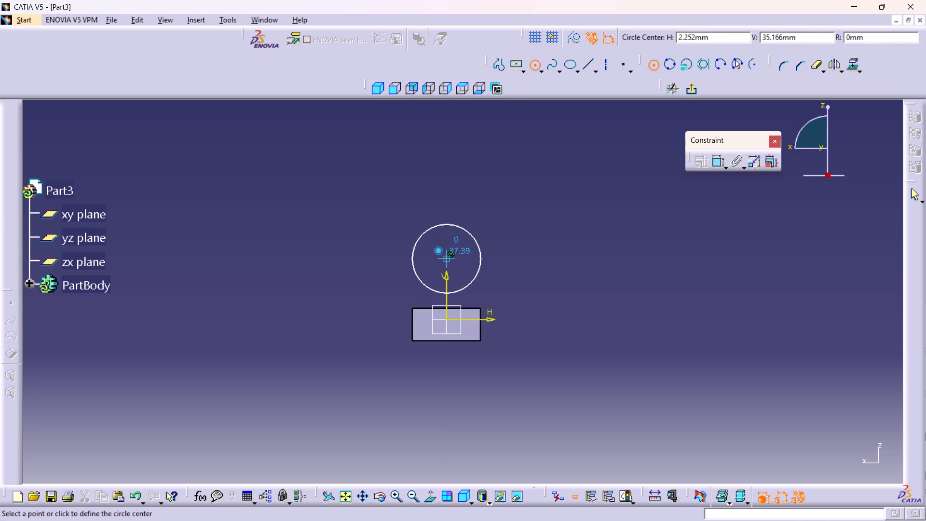
pyautogui.click(446, 259)
pyautogui.click(459, 270)
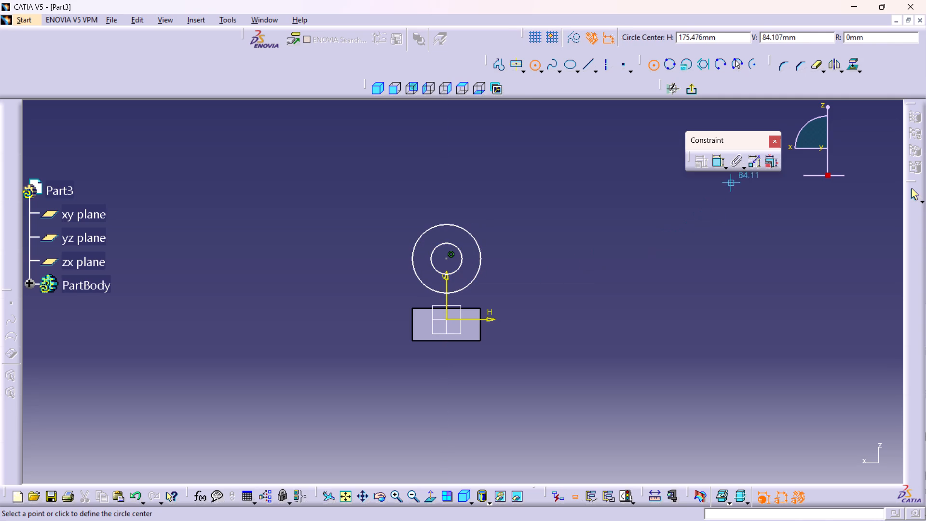
# Add diameter dimensions to the outer and inner circles.
pyautogui.doubleClick(714, 163)
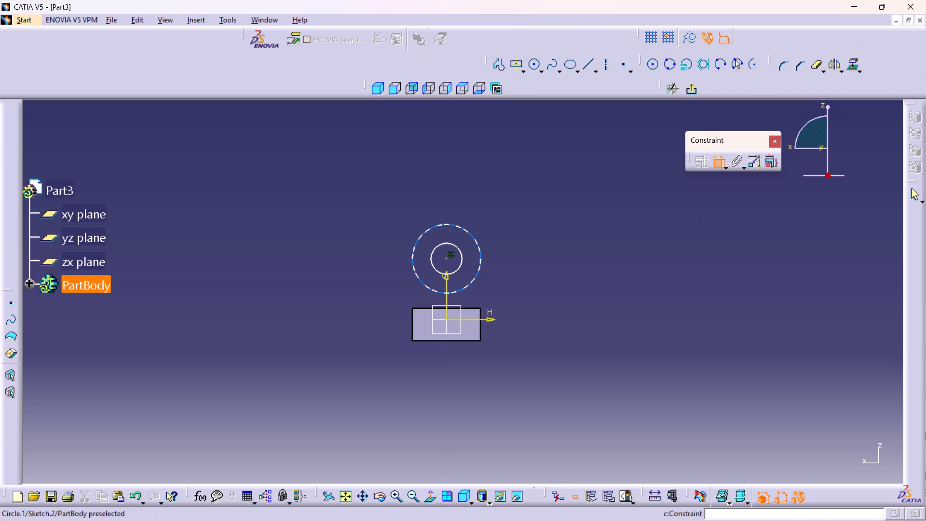
pyautogui.click(465, 231)
pyautogui.click(503, 218)
pyautogui.click(461, 260)
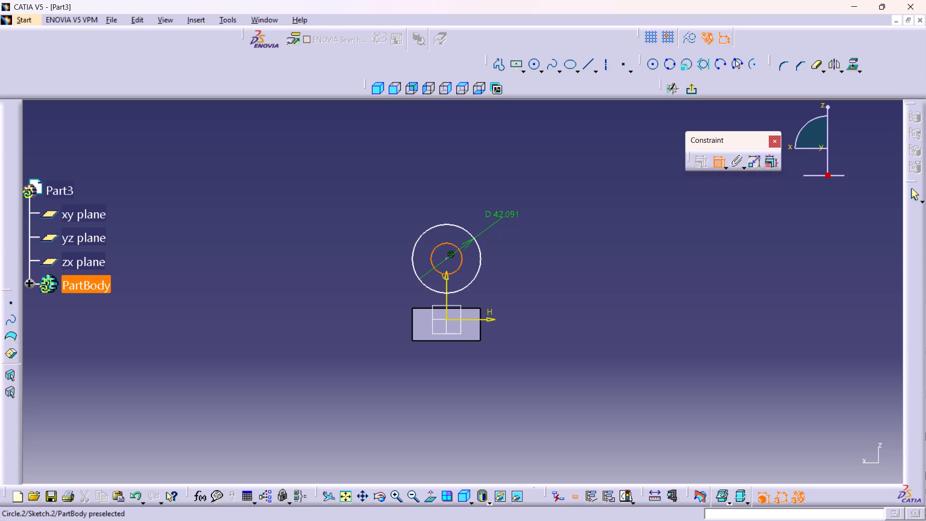
pyautogui.click(517, 245)
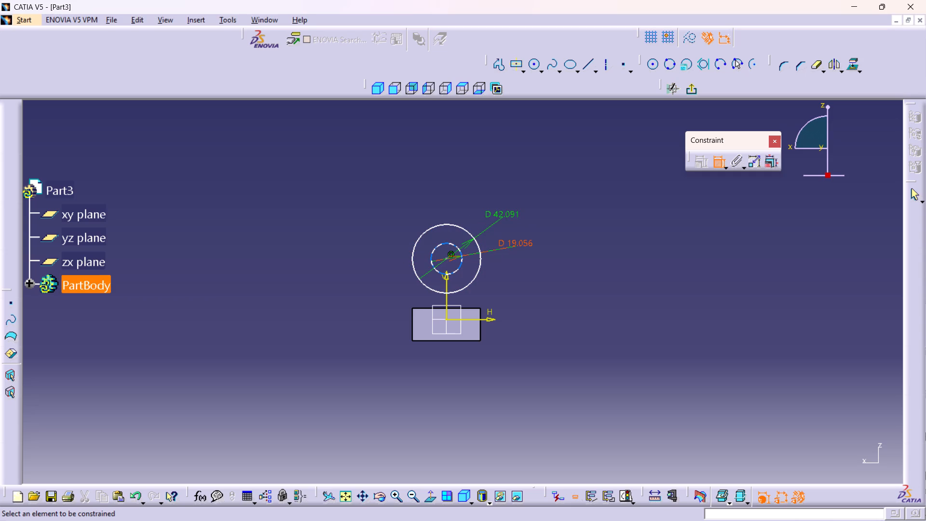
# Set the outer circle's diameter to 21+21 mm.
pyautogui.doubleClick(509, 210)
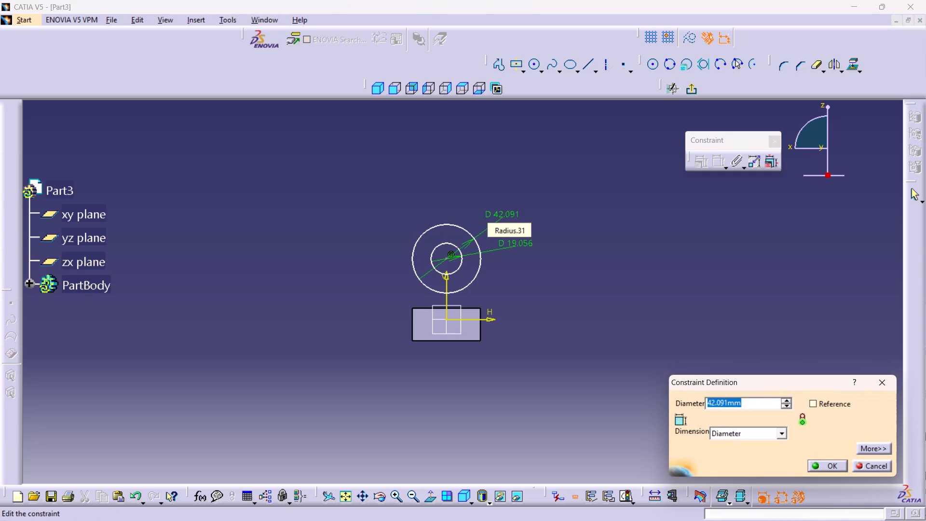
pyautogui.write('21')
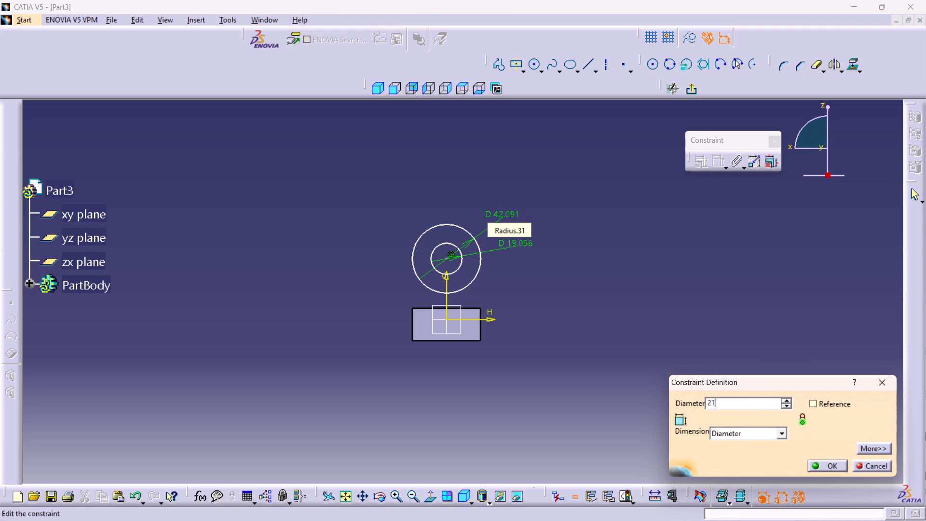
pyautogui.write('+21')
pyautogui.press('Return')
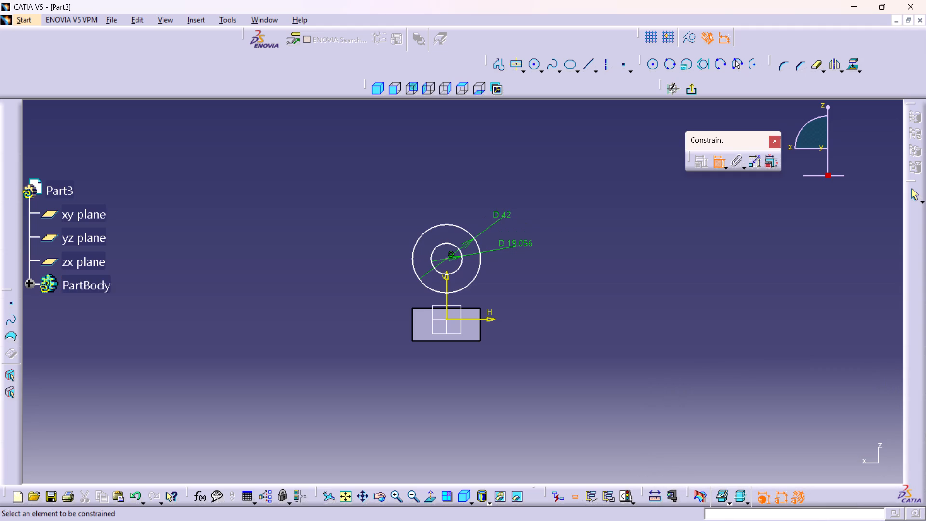
# Set the inner circle's diameter to 10 mm.
pyautogui.doubleClick(519, 243)
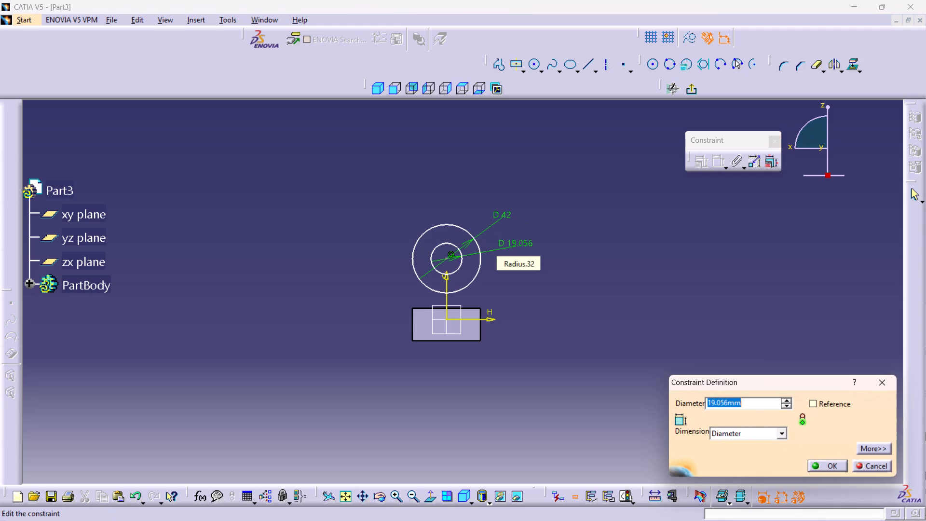
pyautogui.write('10')
pyautogui.press('Return')
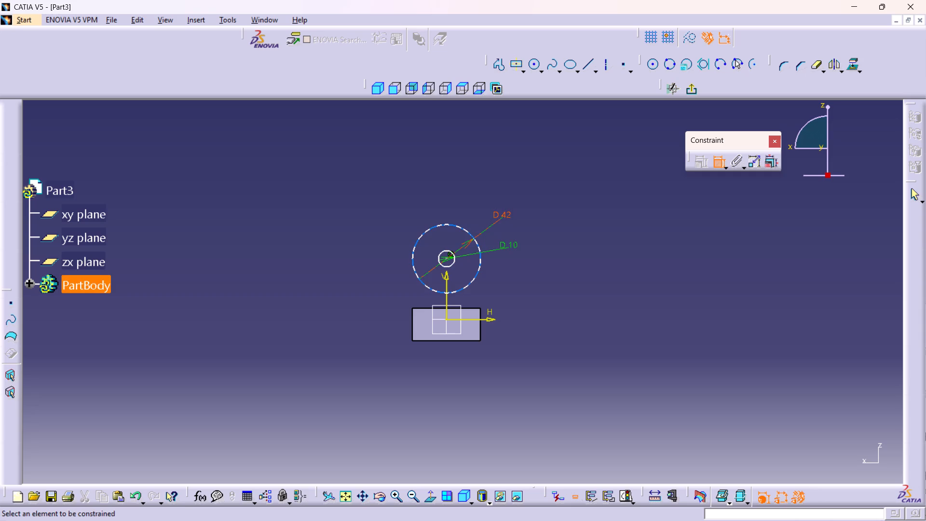
# Set the outer circle's diameter to 21 mm.
pyautogui.moveTo(516, 238); pyautogui.dragTo(489, 201, button='middle')
pyautogui.rightClick(516, 238)
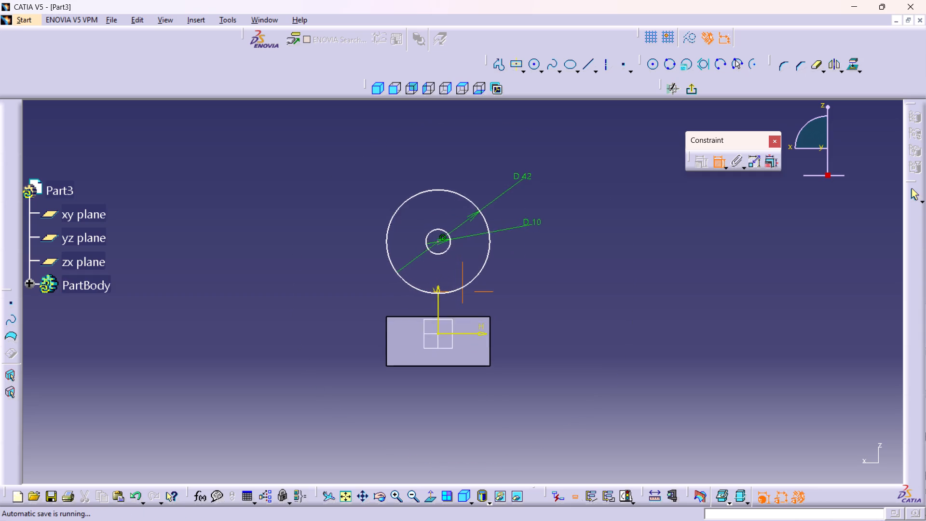
pyautogui.moveTo(489, 201); pyautogui.dragTo(488, 198, button='middle')
pyautogui.doubleClick(531, 169)
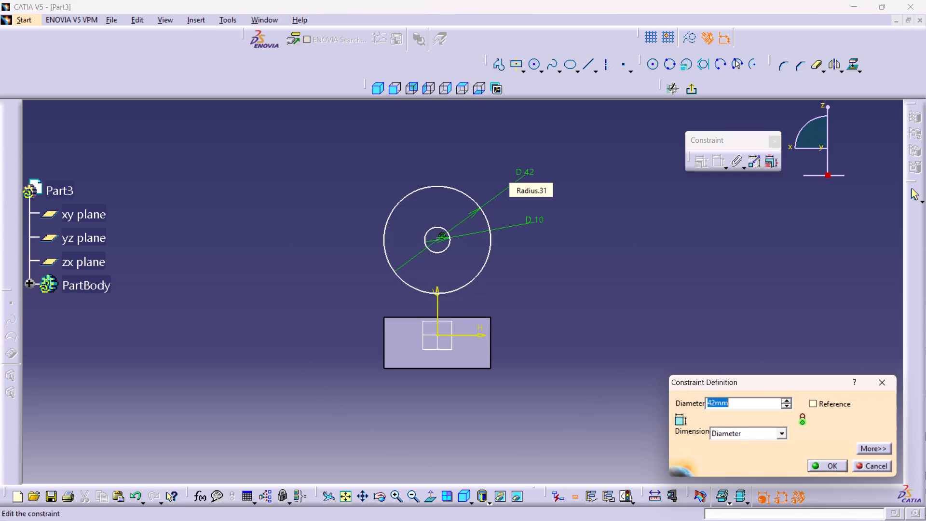
pyautogui.write('21')
pyautogui.press('Return')
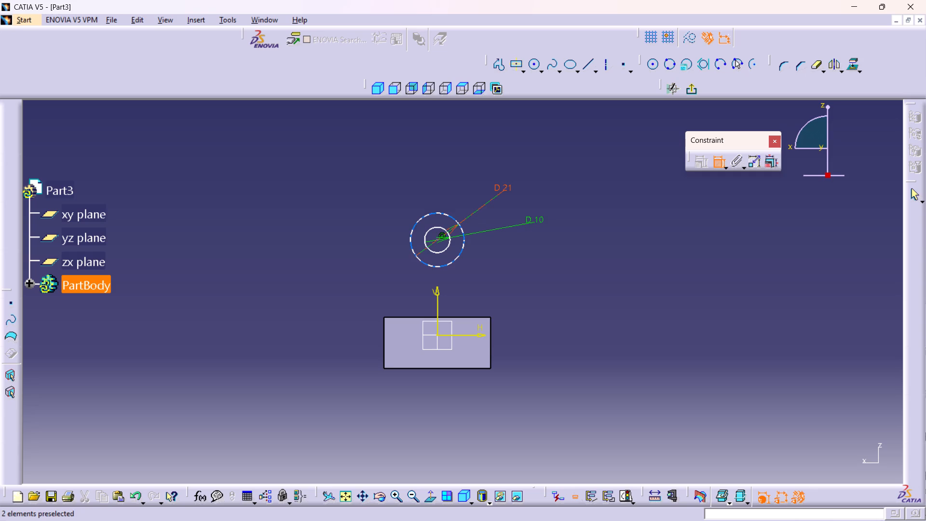
# Sketch two separate vertical lines about 28 mm long, one on each side of the circles, running down towards the block.
pyautogui.moveTo(479, 288); pyautogui.dragTo(477, 278, button='middle')
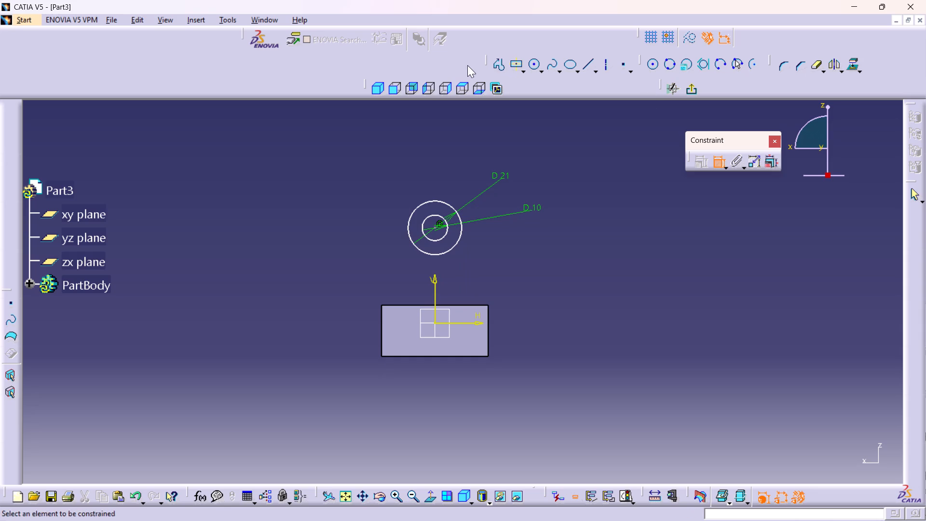
pyautogui.click(501, 70)
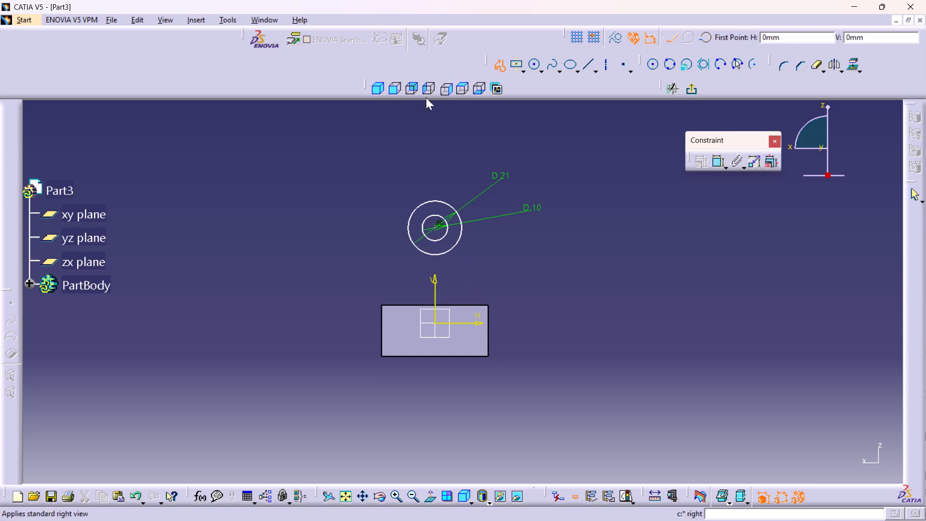
pyautogui.click(399, 224)
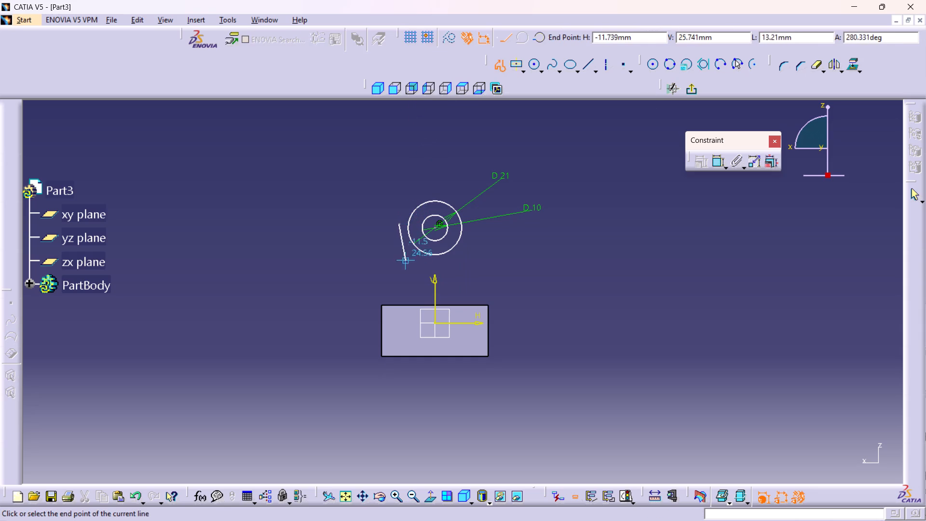
pyautogui.click(399, 296)
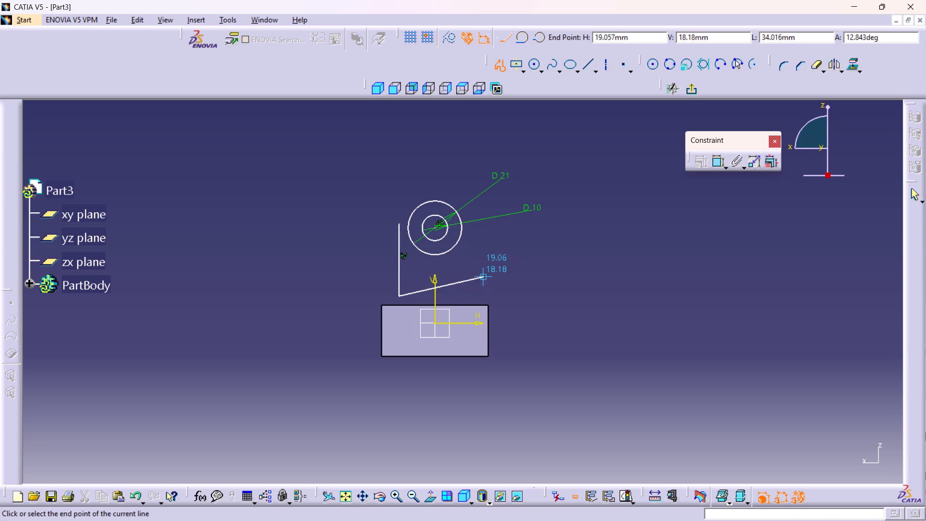
pyautogui.press('Escape')
pyautogui.press('Escape')
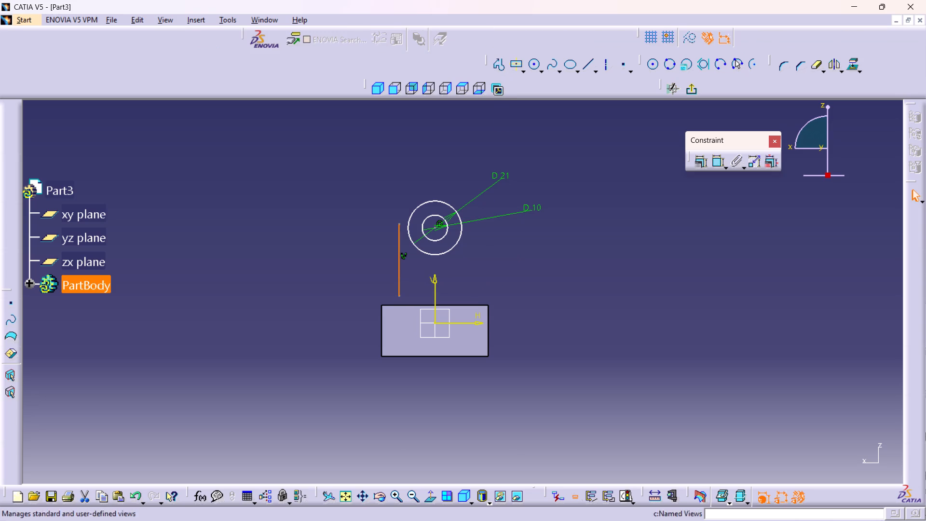
pyautogui.click(504, 122)
pyautogui.doubleClick(499, 62)
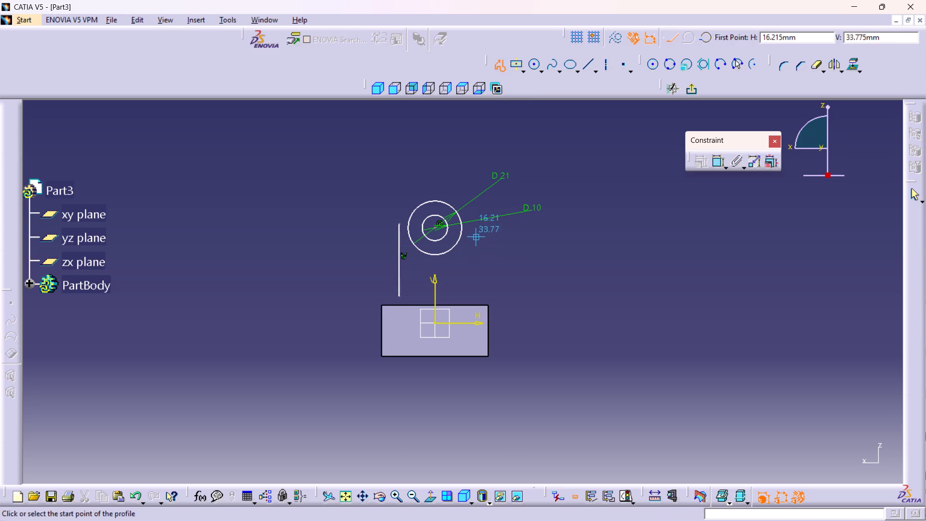
pyautogui.click(478, 225)
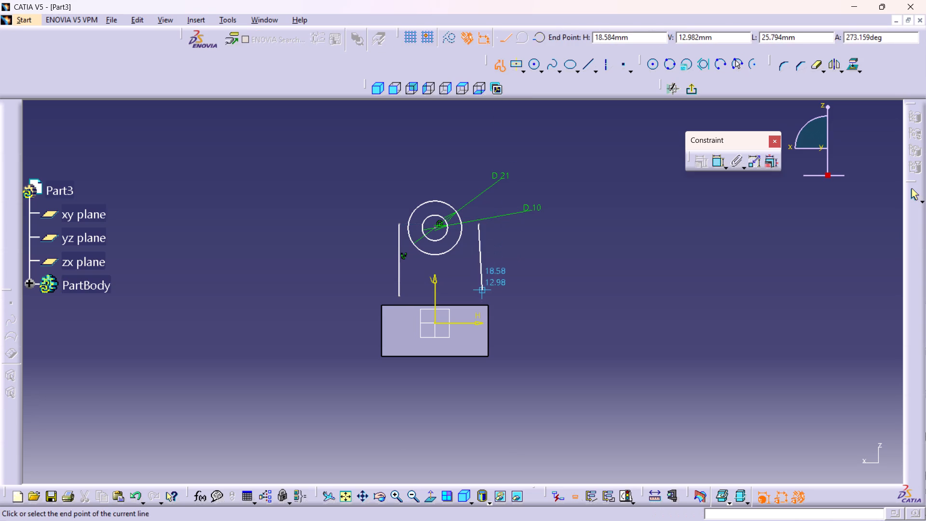
pyautogui.click(480, 295)
pyautogui.press('Escape')
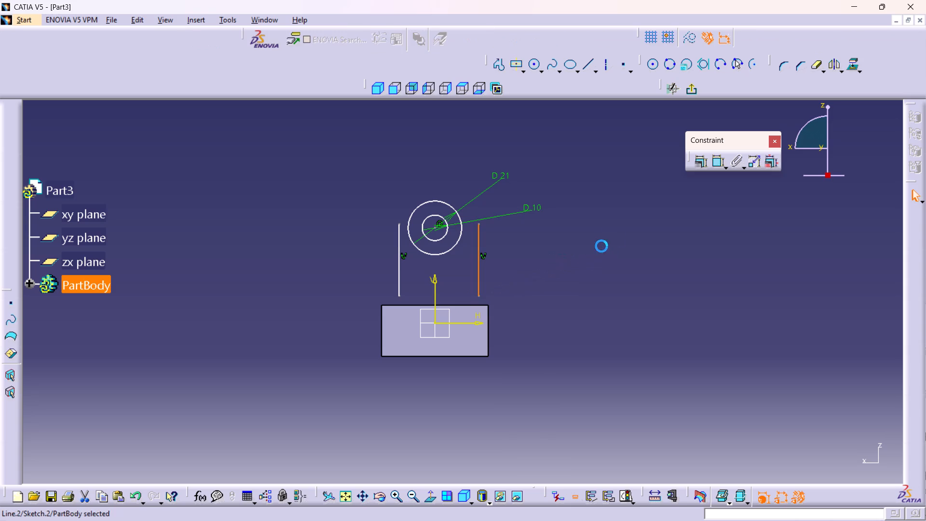
pyautogui.click(590, 241)
# Constrain the upper endpoints of both vertical lines to be coincident with the outer circle.
pyautogui.doubleClick(715, 161)
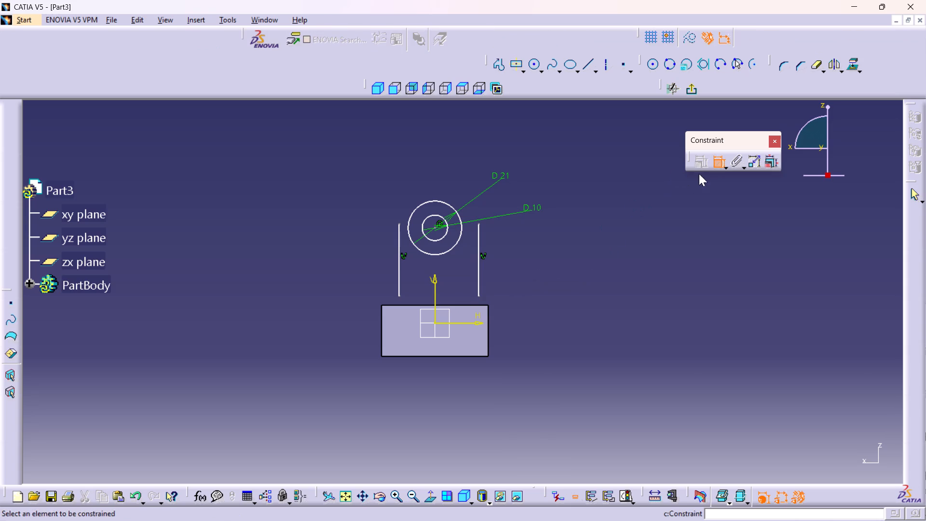
pyautogui.keyDown('ctrl'); pyautogui.moveTo(478, 265); pyautogui.dragTo(468, 246, button='middle'); pyautogui.keyUp('ctrl')
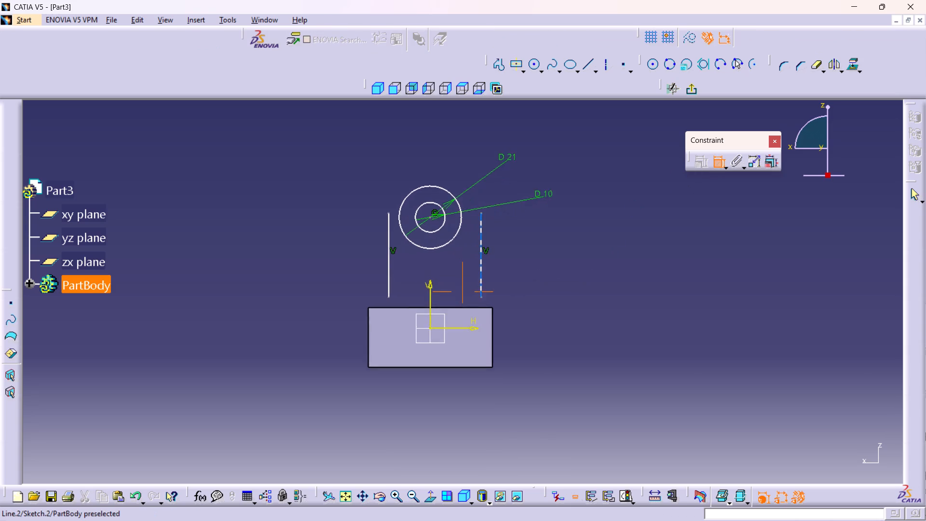
pyautogui.keyDown('ctrl'); pyautogui.moveTo(468, 246); pyautogui.dragTo(455, 213, button='middle'); pyautogui.keyUp('ctrl')
pyautogui.moveTo(489, 277); pyautogui.dragTo(497, 285, button='middle')
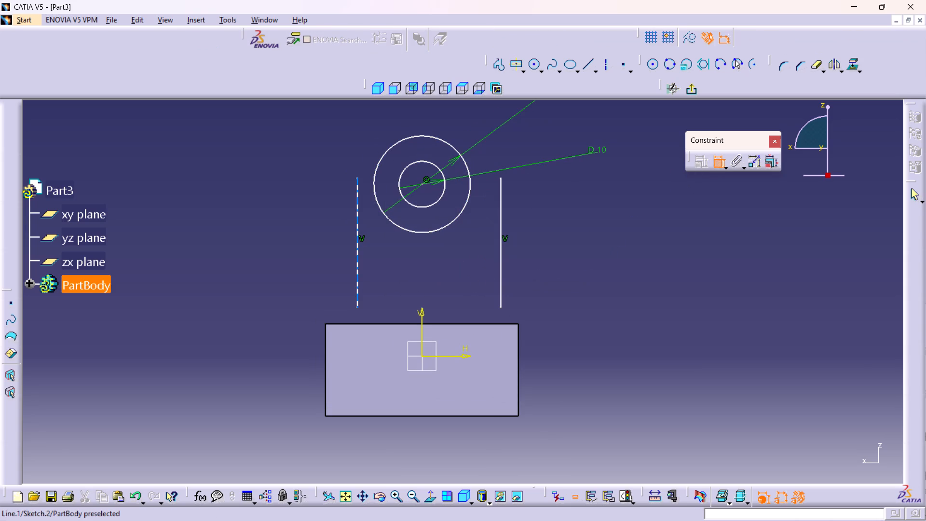
pyautogui.click(355, 177)
pyautogui.click(378, 163)
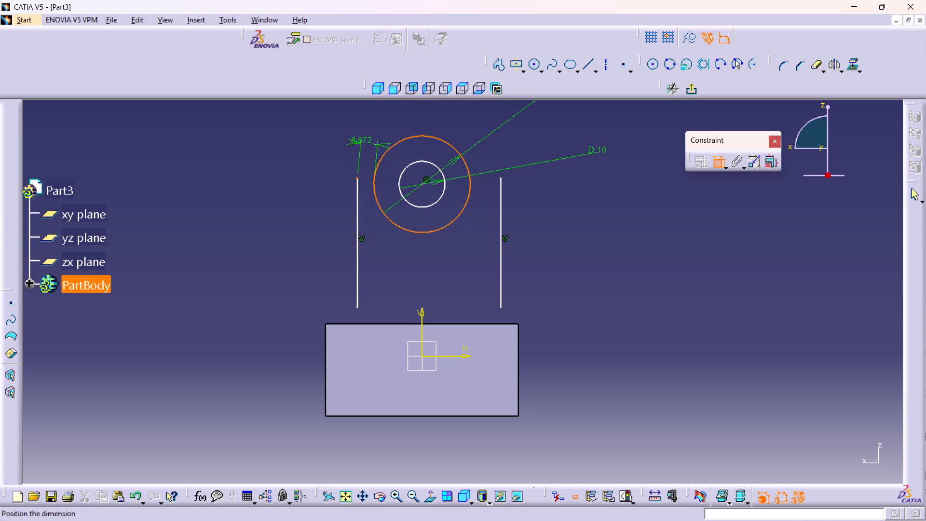
pyautogui.rightClick(362, 141)
pyautogui.click(408, 241)
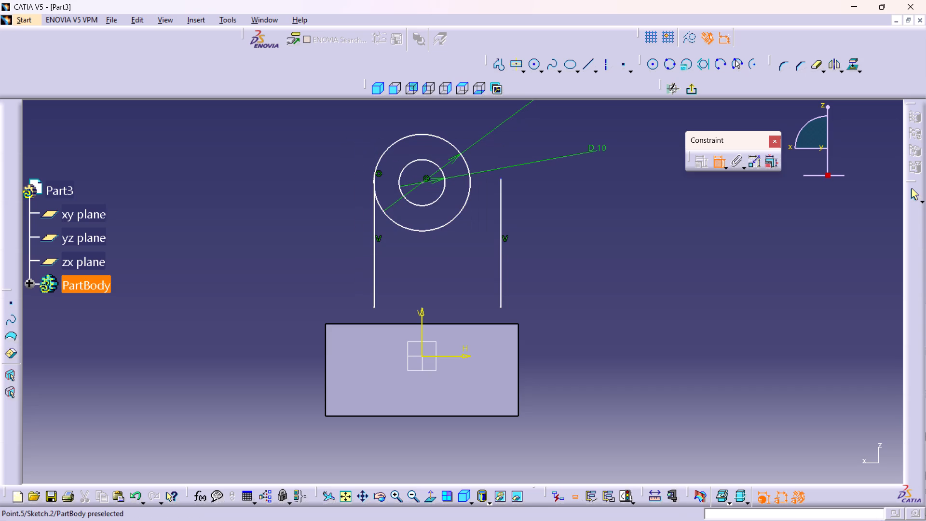
pyautogui.click(501, 177)
pyautogui.click(469, 188)
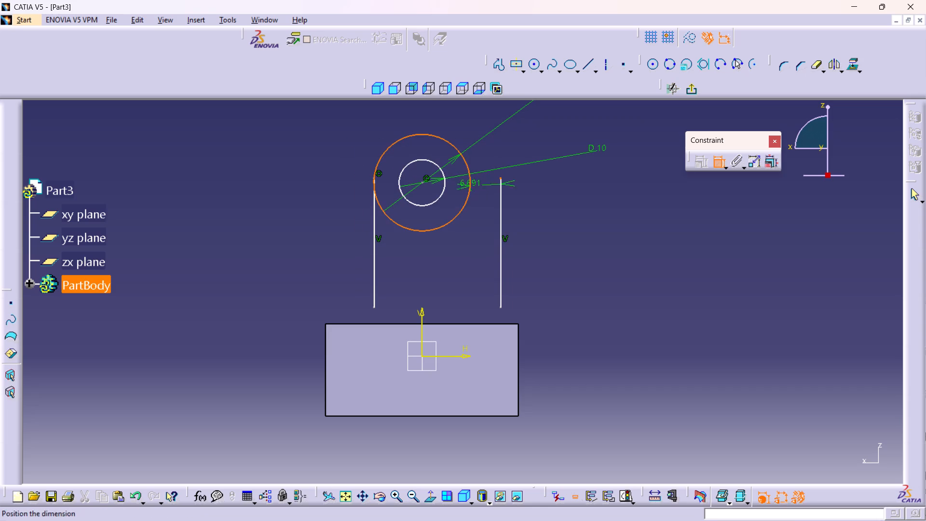
pyautogui.rightClick(479, 149)
pyautogui.click(529, 251)
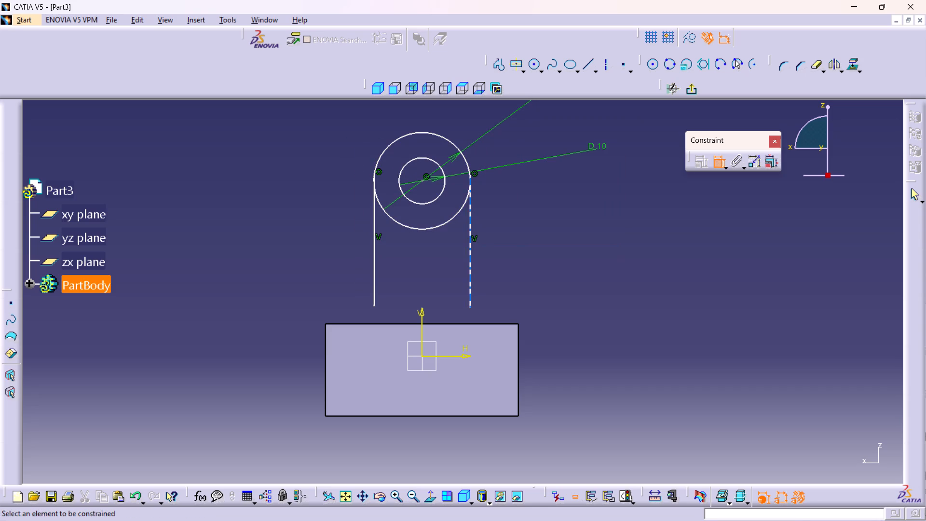
# Constrain both vertical lines tangent to the outer circle.
pyautogui.click(470, 229)
pyautogui.click(463, 208)
pyautogui.rightClick(508, 203)
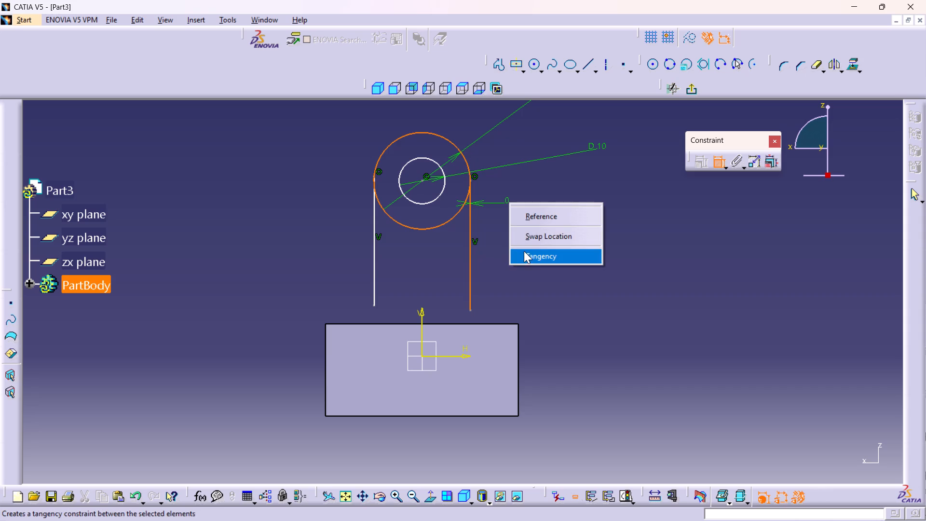
pyautogui.click(525, 252)
pyautogui.click(374, 256)
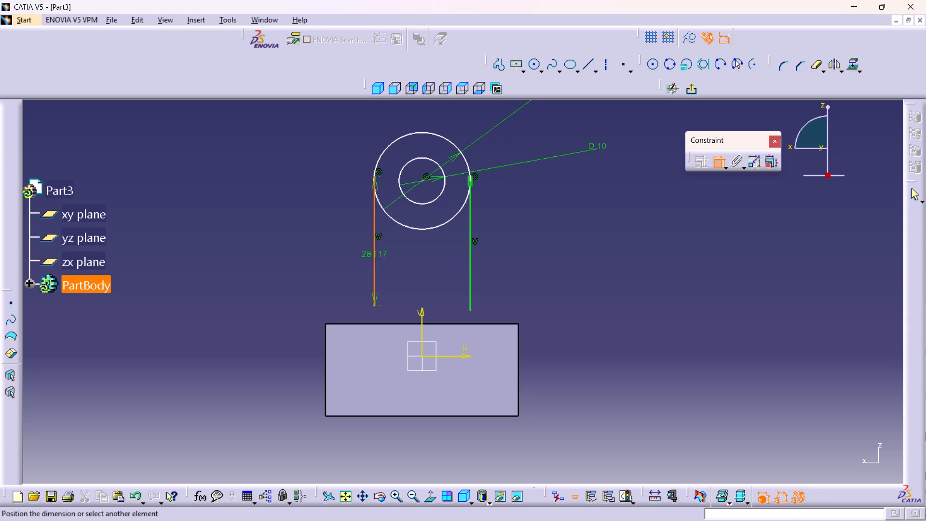
pyautogui.click(394, 220)
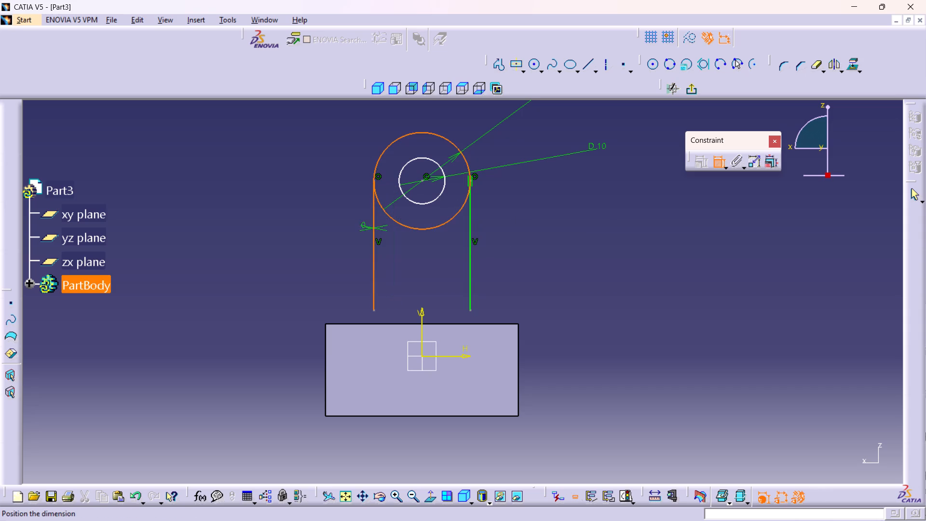
pyautogui.rightClick(308, 210)
pyautogui.click(341, 267)
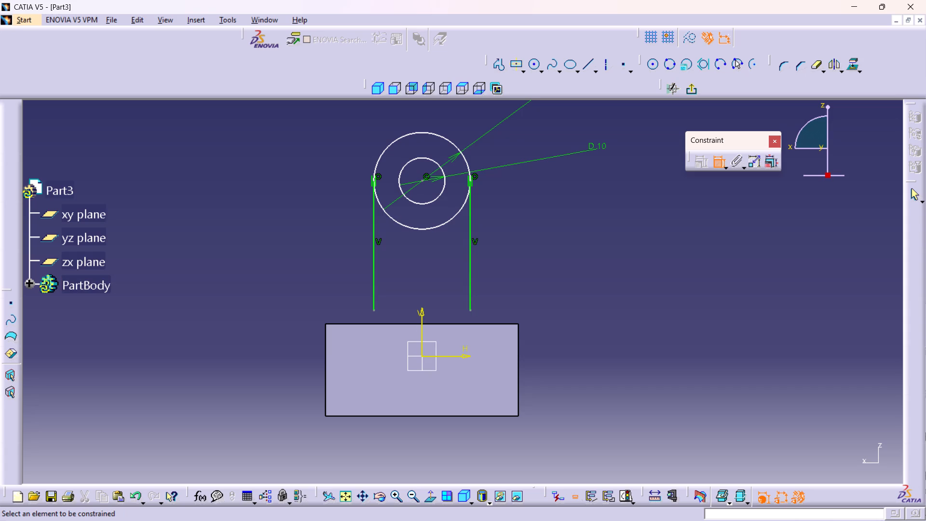
# Dimension the circles' centre from the block's top edge and set the distance to 21 mm.
pyautogui.click(422, 179)
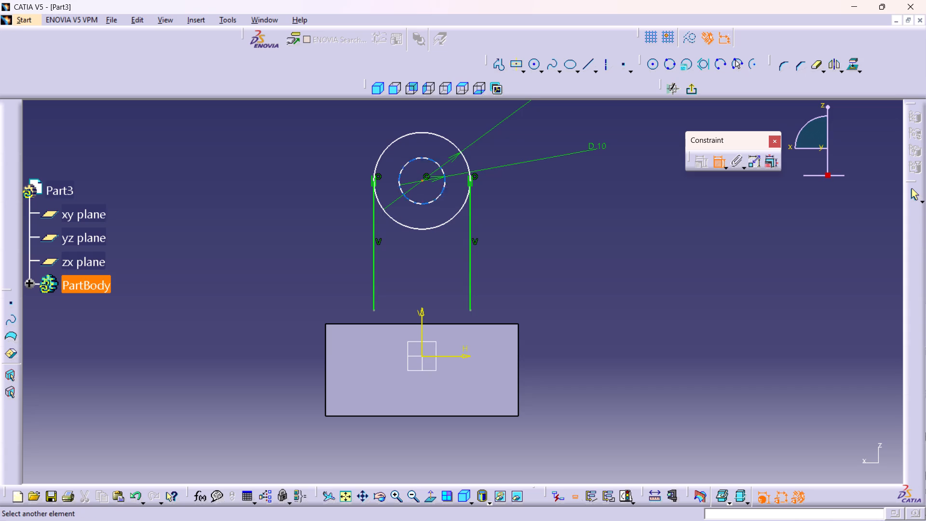
pyautogui.click(440, 325)
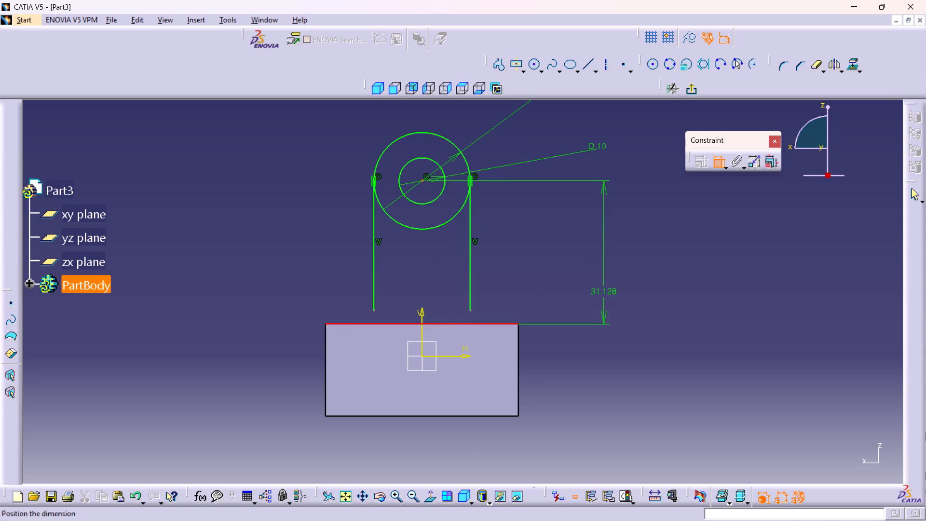
pyautogui.click(601, 282)
pyautogui.doubleClick(599, 277)
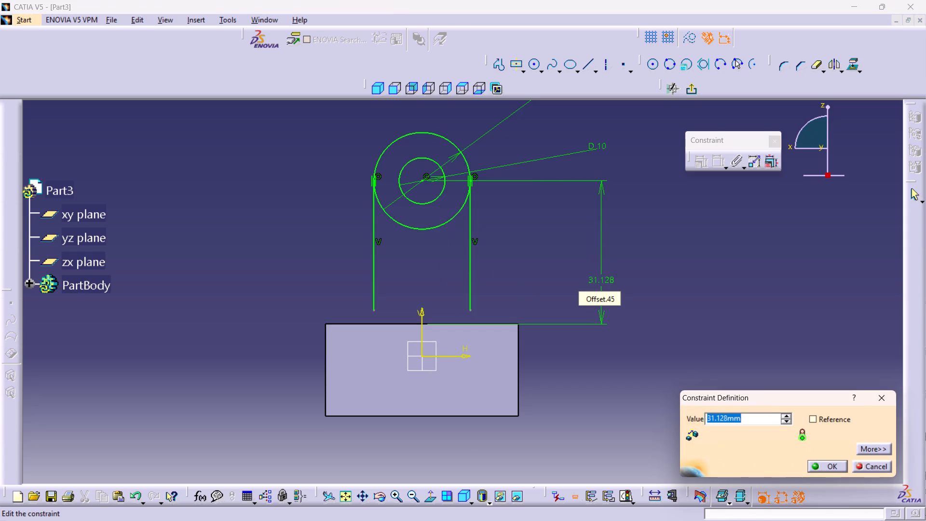
pyautogui.write('21')
pyautogui.press('Return')
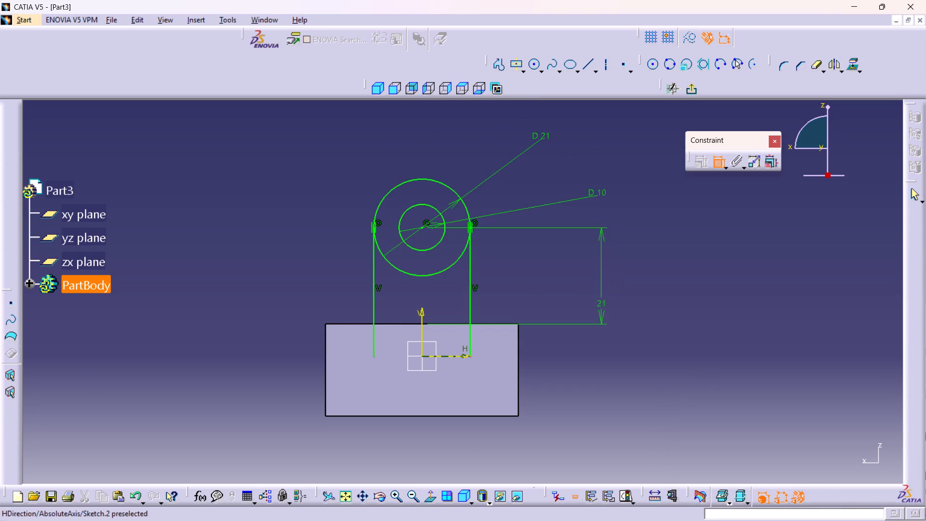
# Constrain the lower endpoints of both vertical lines to be coincident with the block's top edge.
pyautogui.click(470, 355)
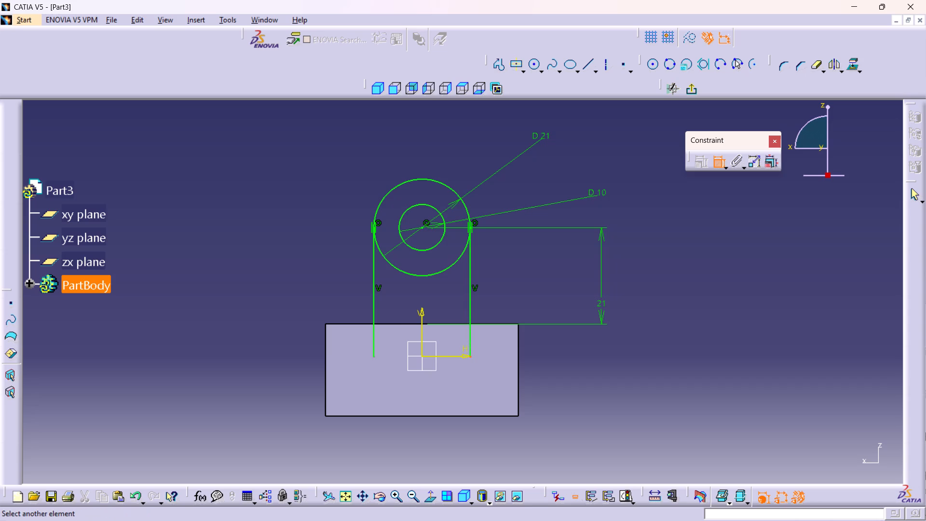
pyautogui.click(483, 324)
pyautogui.rightClick(659, 318)
pyautogui.click(691, 373)
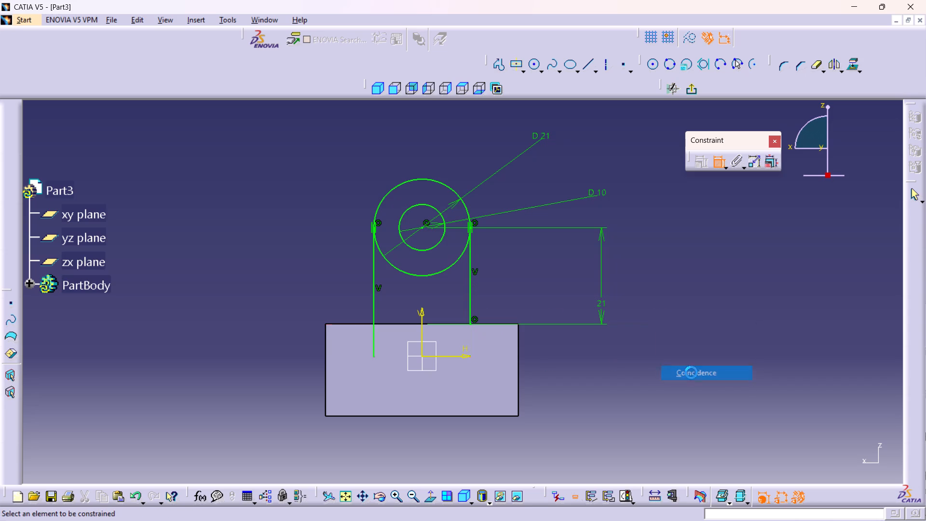
pyautogui.click(373, 356)
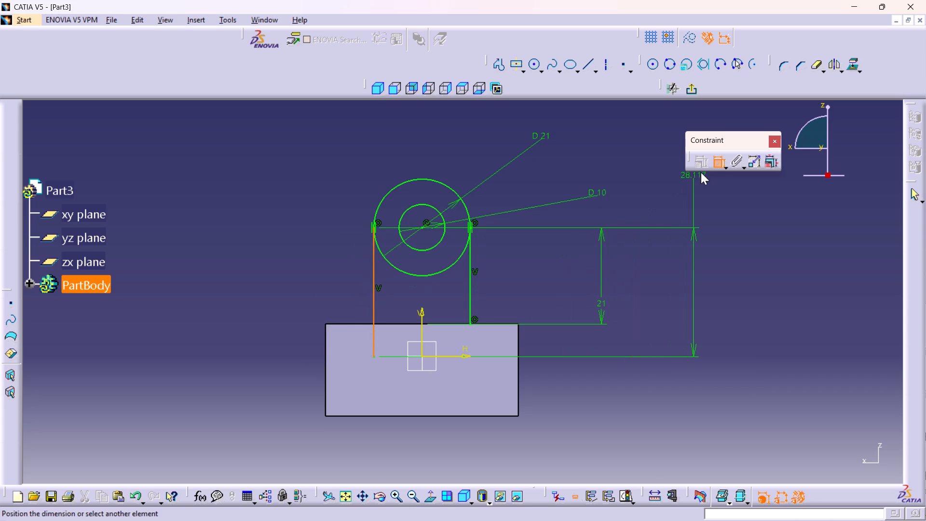
pyautogui.click(719, 161)
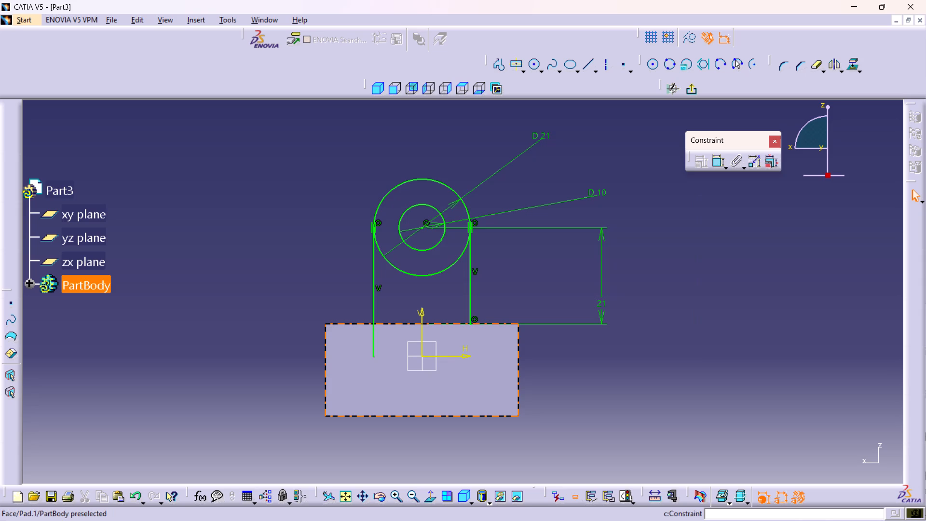
pyautogui.doubleClick(712, 155)
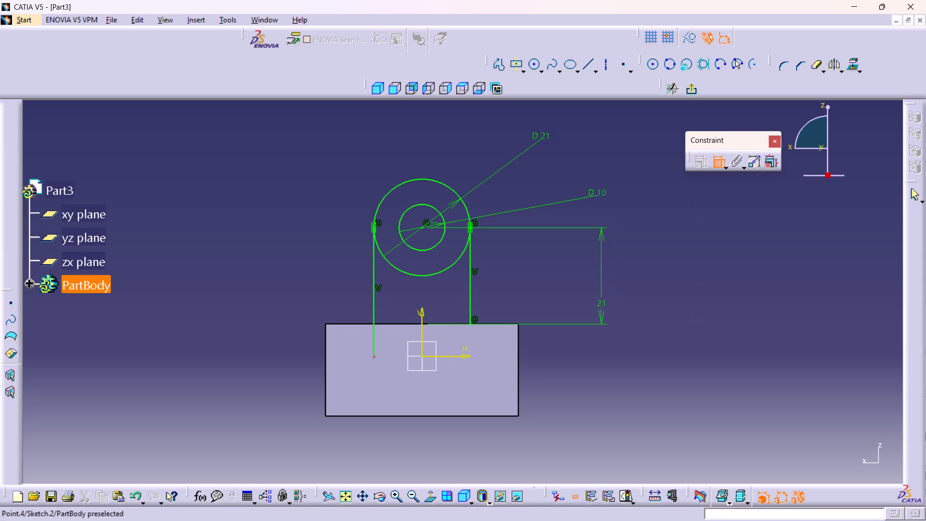
pyautogui.click(375, 356)
pyautogui.click(350, 325)
pyautogui.rightClick(211, 323)
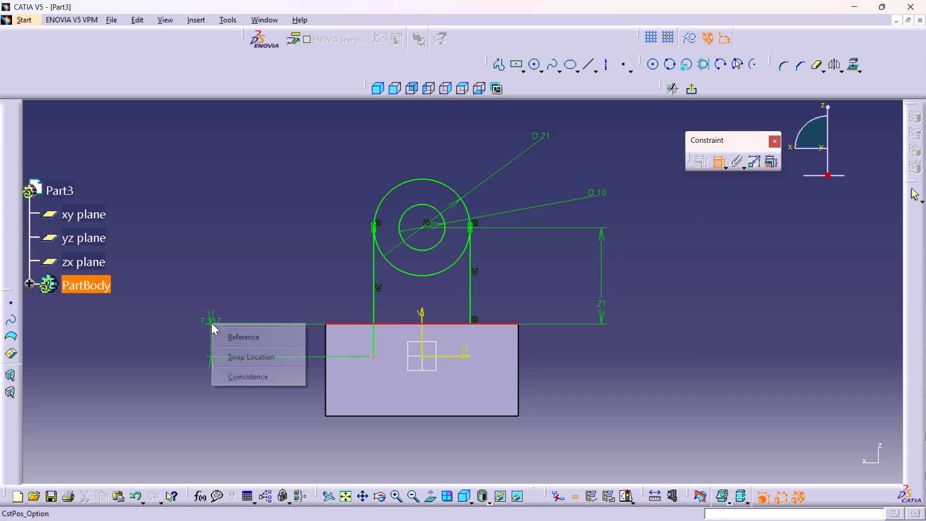
pyautogui.click(255, 377)
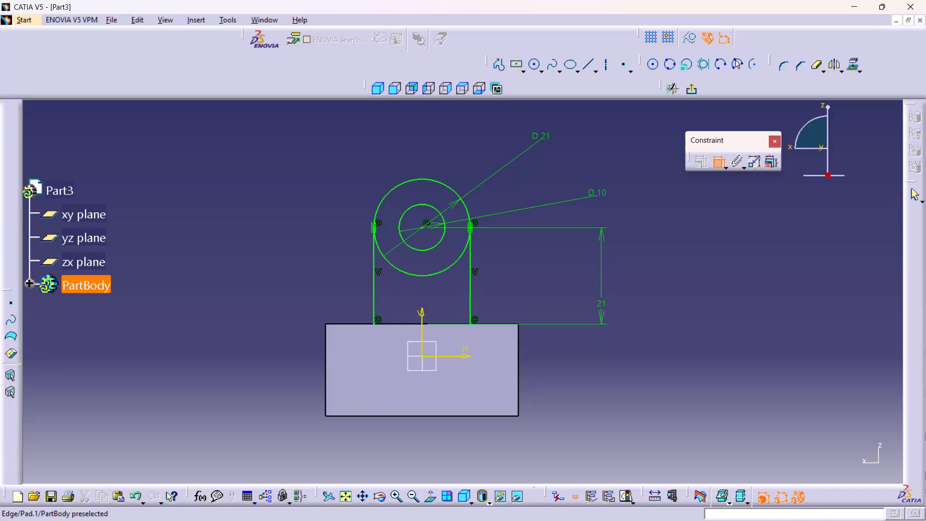
# Project the block's top edge onto the sketch plane.
pyautogui.click(395, 326)
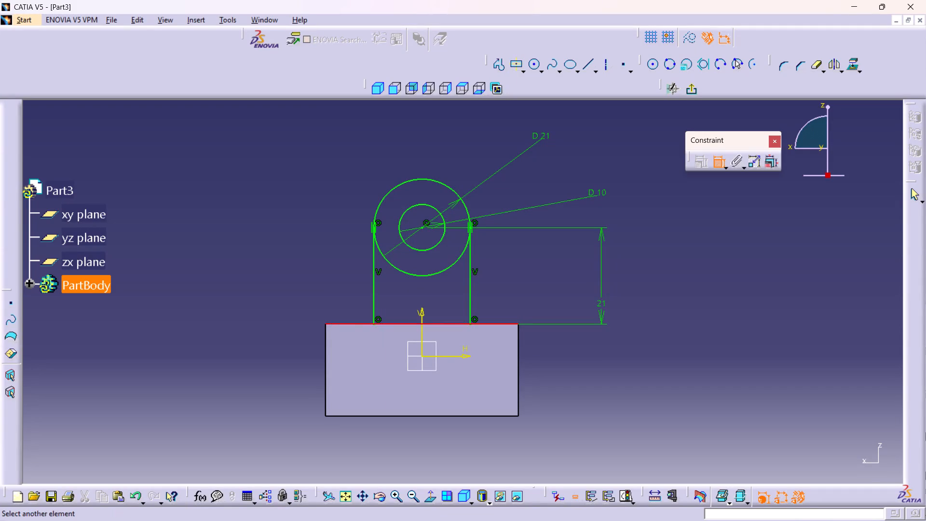
pyautogui.click(856, 69)
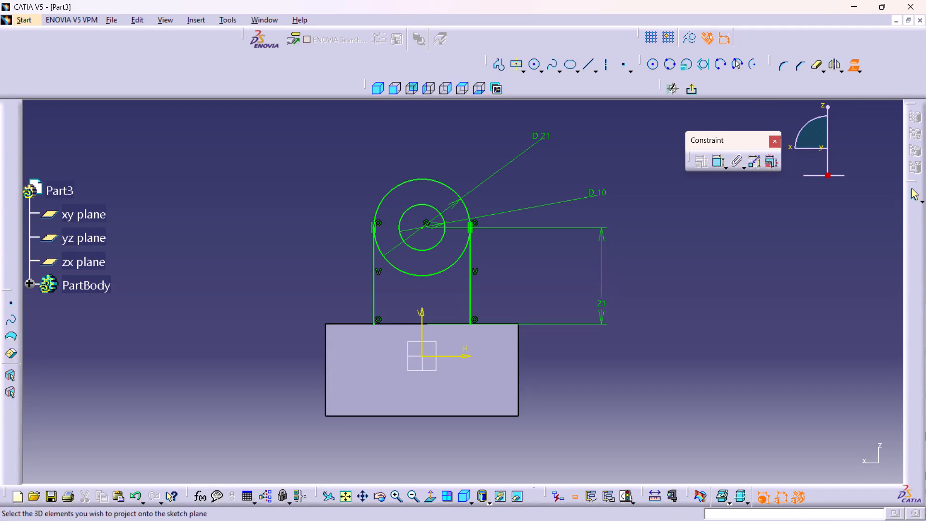
pyautogui.click(857, 67)
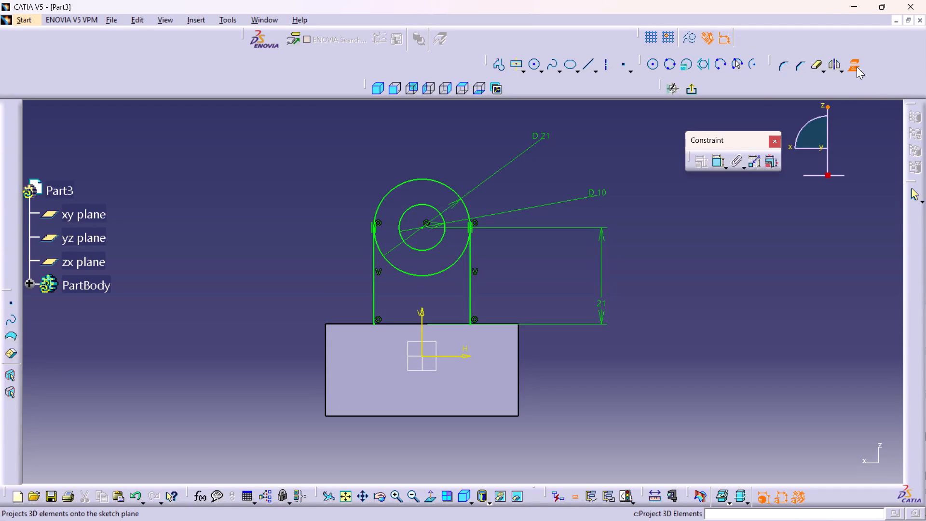
pyautogui.click(869, 90)
pyautogui.click(869, 84)
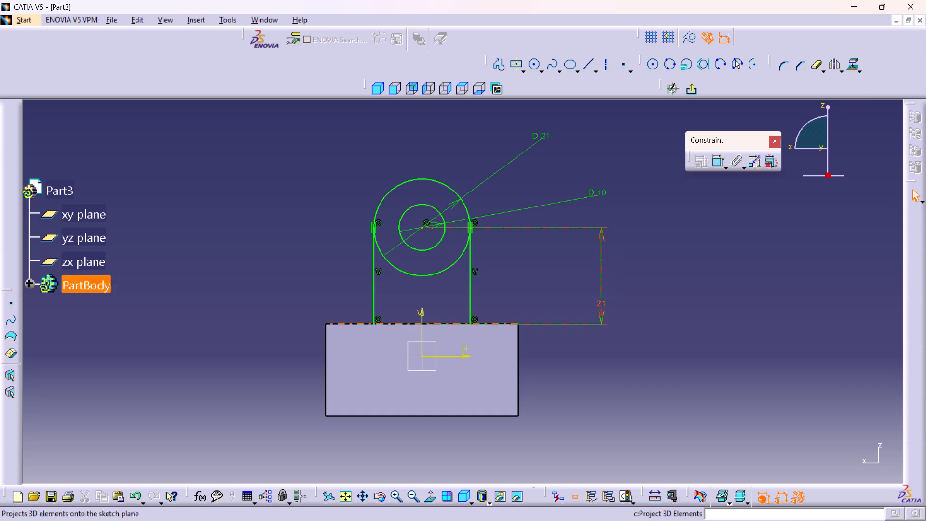
pyautogui.click(484, 326)
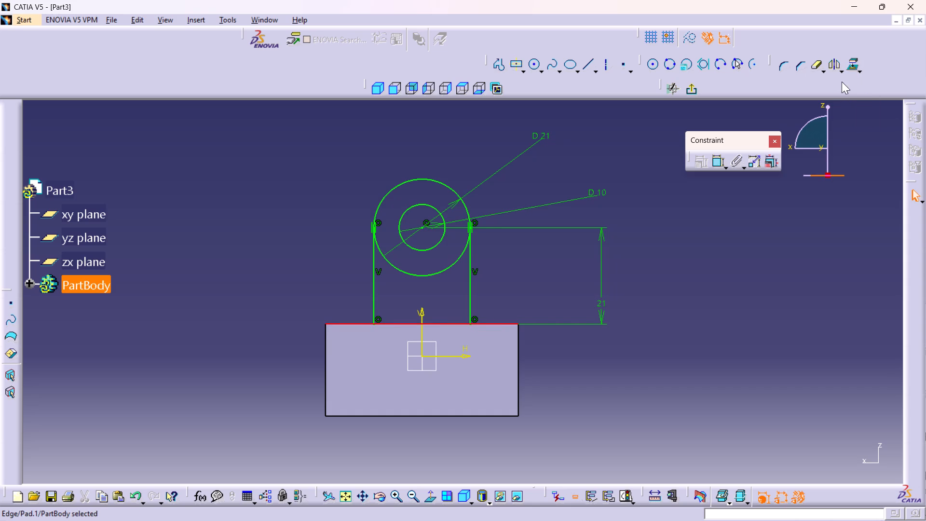
pyautogui.click(855, 63)
pyautogui.click(719, 269)
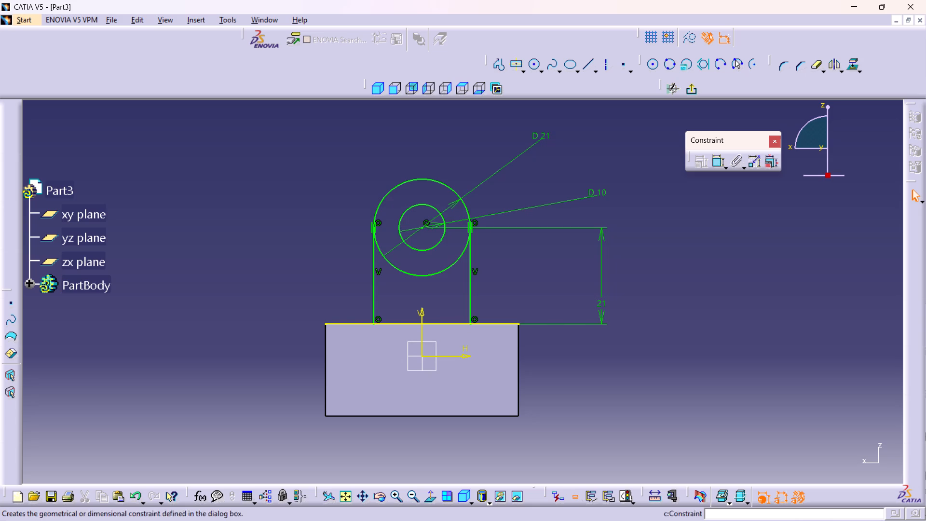
# Quick Trim the projected edge outside the two vertical lines and the outer circle's lower arc between them.
pyautogui.doubleClick(820, 66)
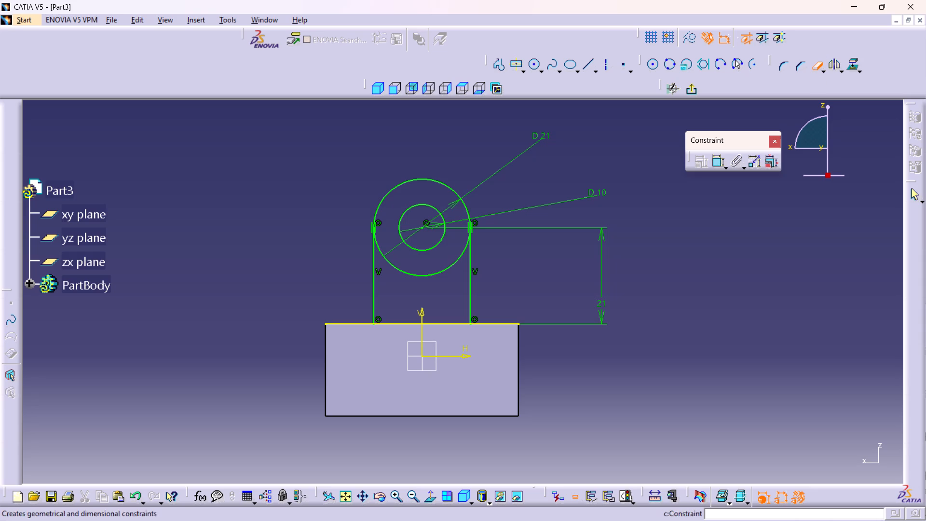
pyautogui.click(497, 325)
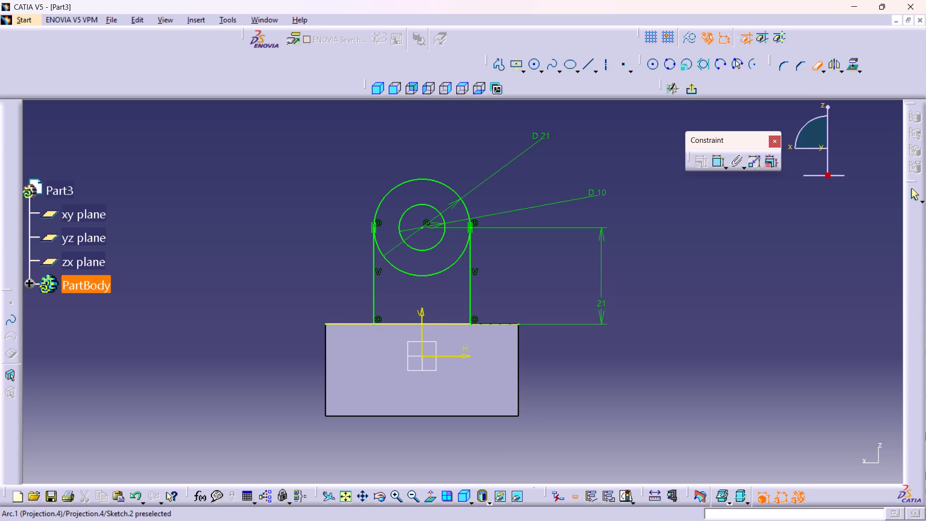
pyautogui.click(354, 322)
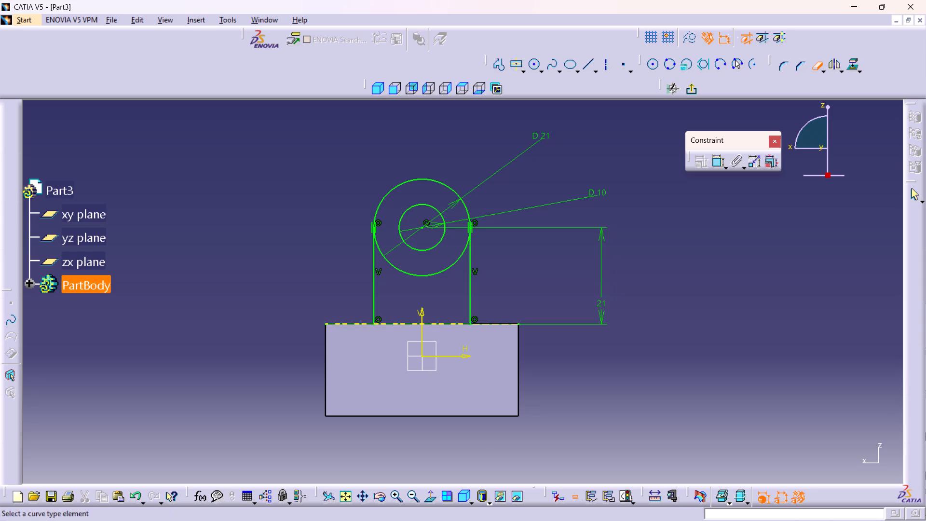
pyautogui.click(350, 324)
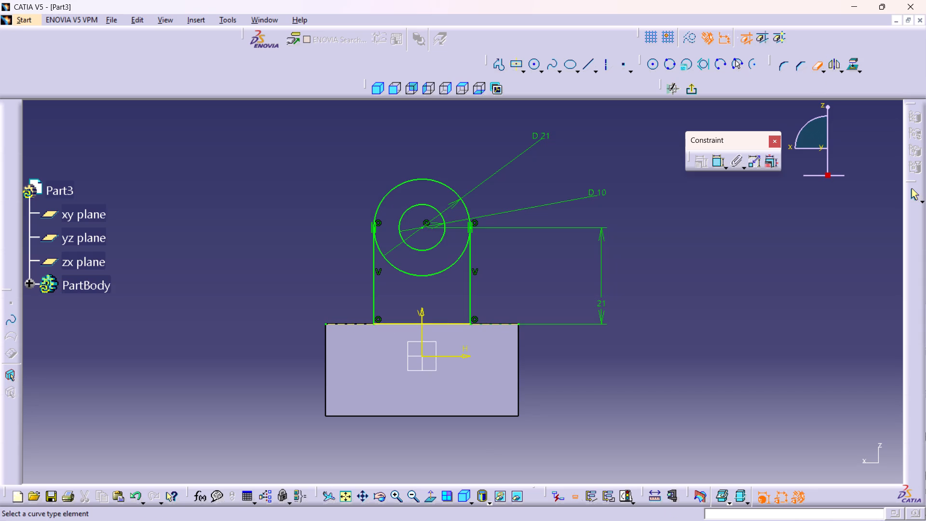
pyautogui.click(436, 273)
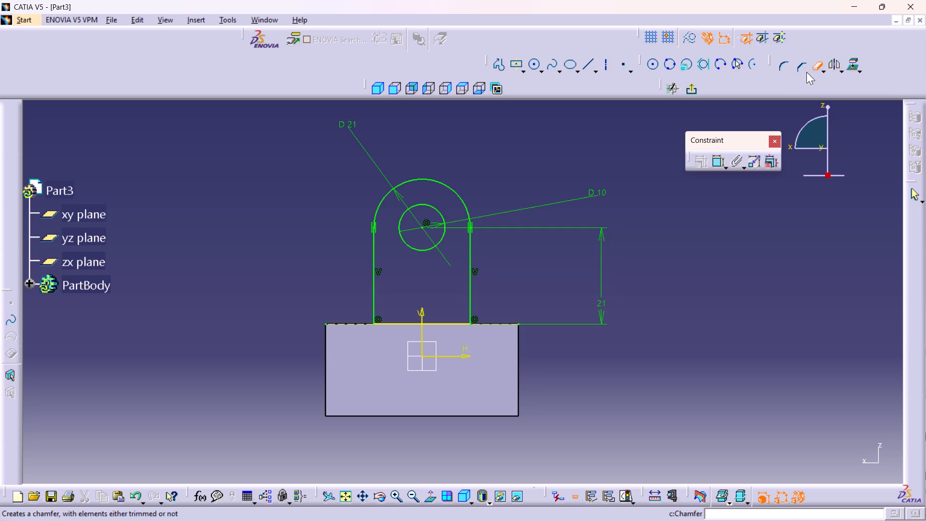
# Exit the sketch and pad the lug profile with a 7 mm length and mirrored extent.
pyautogui.click(694, 87)
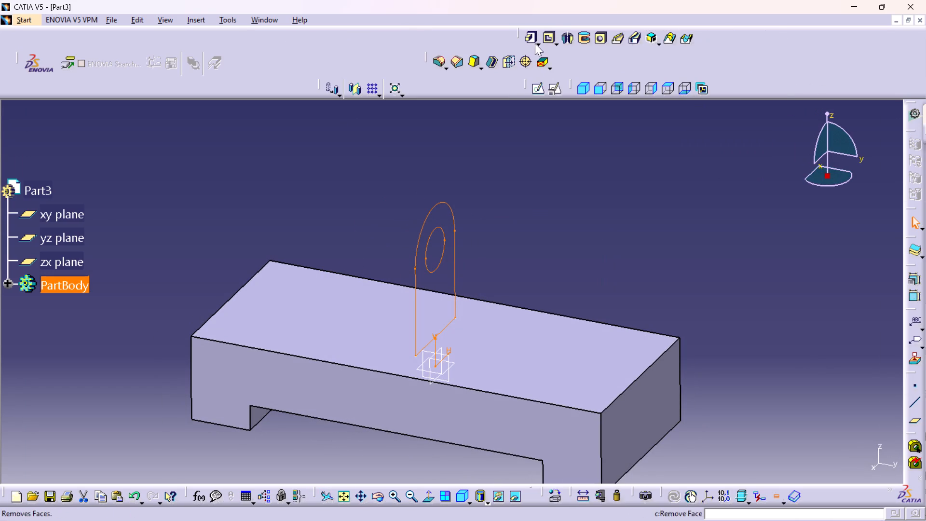
pyautogui.click(533, 41)
pyautogui.moveTo(620, 207); pyautogui.dragTo(607, 172, button='middle')
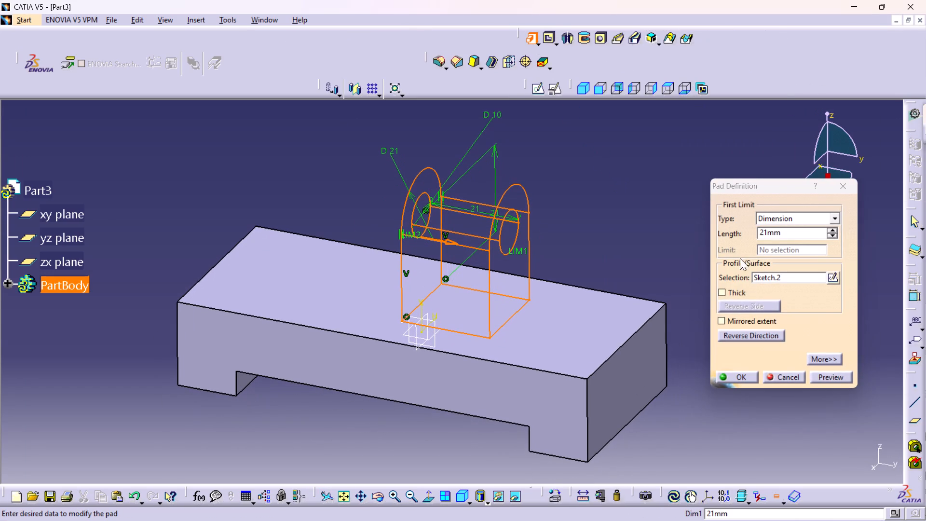
pyautogui.click(733, 318)
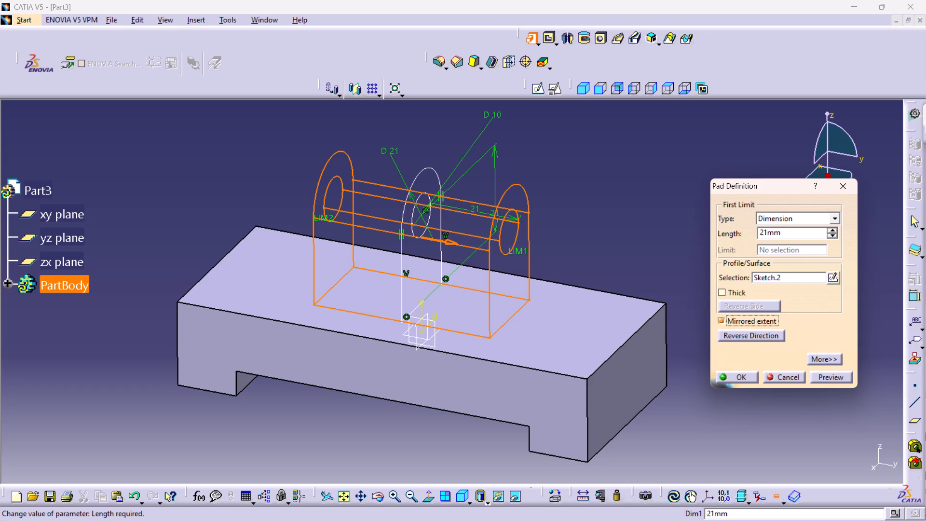
pyautogui.doubleClick(784, 232)
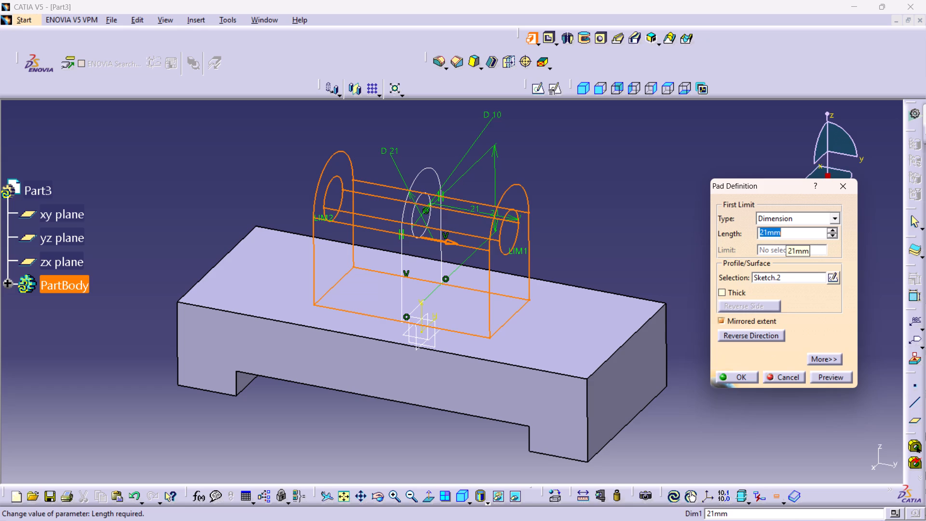
pyautogui.press('7')
pyautogui.press('Return')
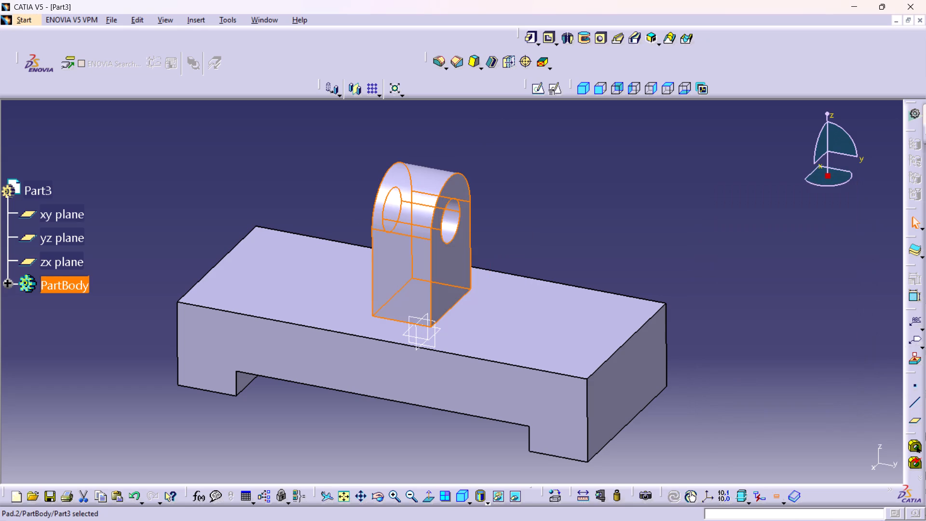
pyautogui.click(686, 214)
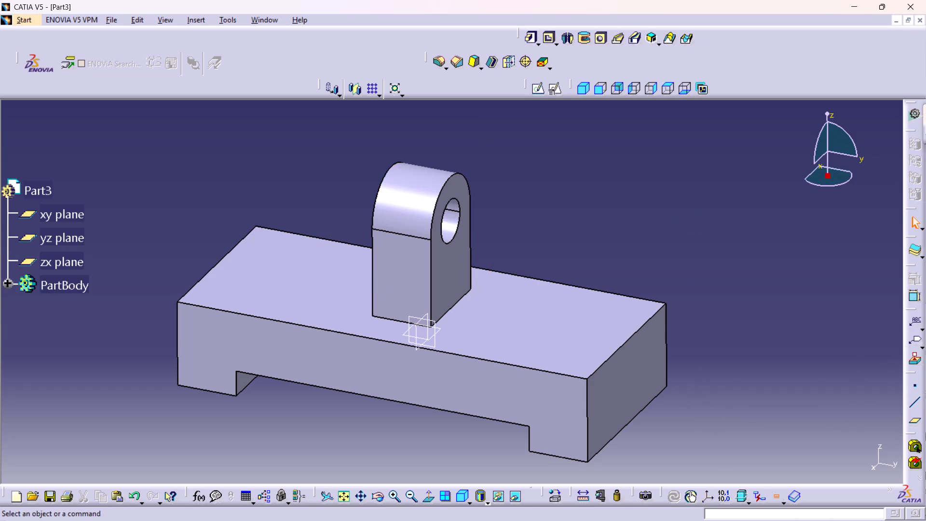
# Reopen Sketch.2 of the lug pad and add a distance dimension between its two vertical lines, placed below the block.
pyautogui.click(2, 281)
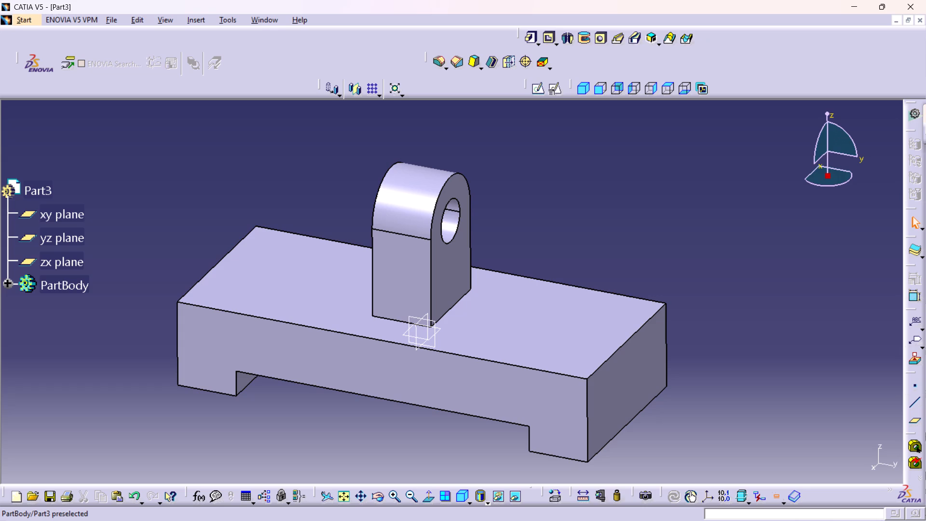
pyautogui.click(7, 280)
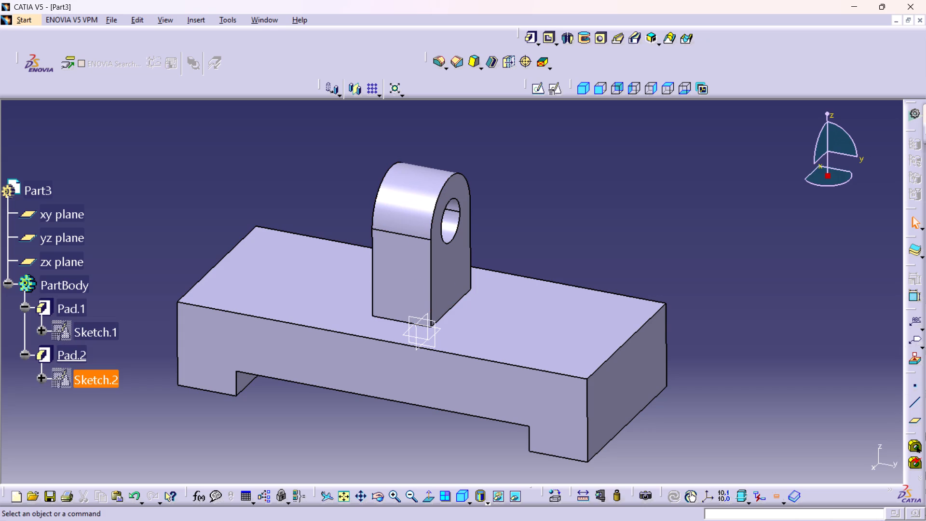
pyautogui.doubleClick(102, 377)
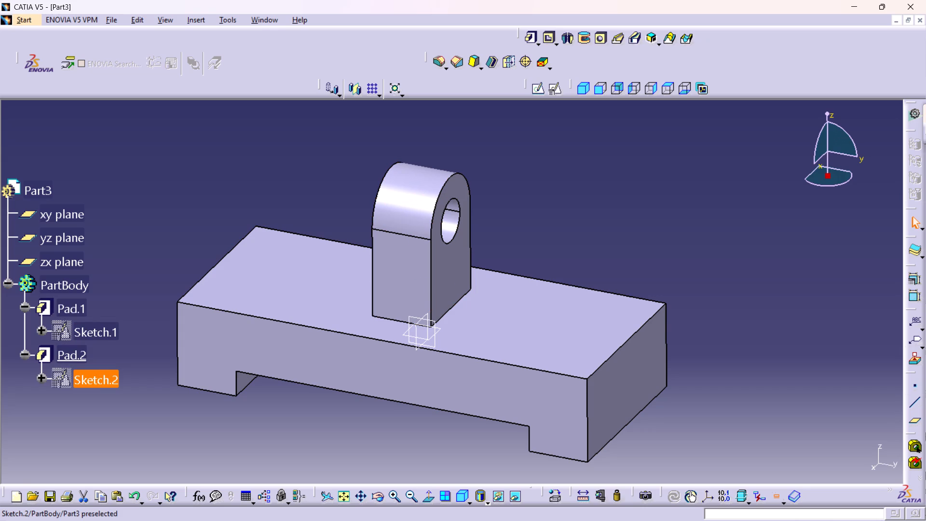
pyautogui.doubleClick(103, 377)
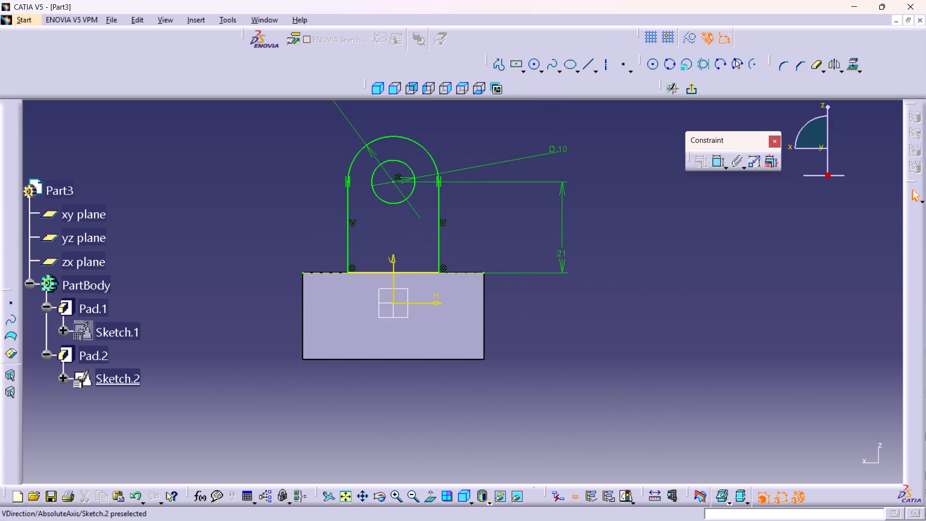
pyautogui.click(719, 161)
pyautogui.click(348, 222)
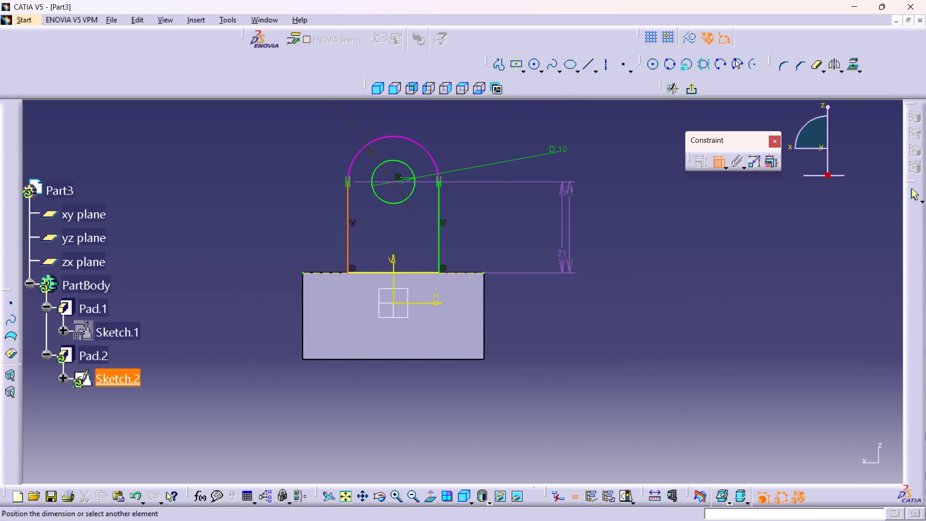
pyautogui.click(440, 235)
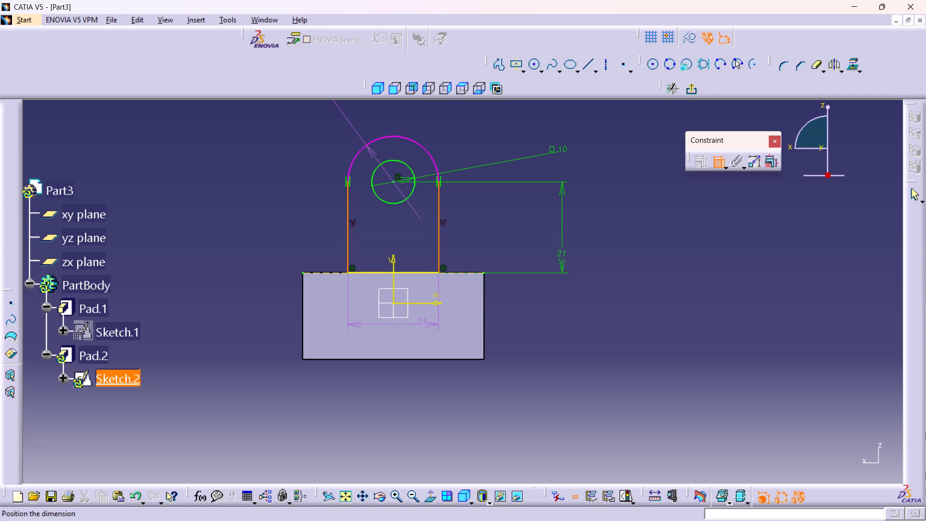
pyautogui.click(396, 407)
pyautogui.moveTo(420, 252); pyautogui.dragTo(427, 336, button='middle')
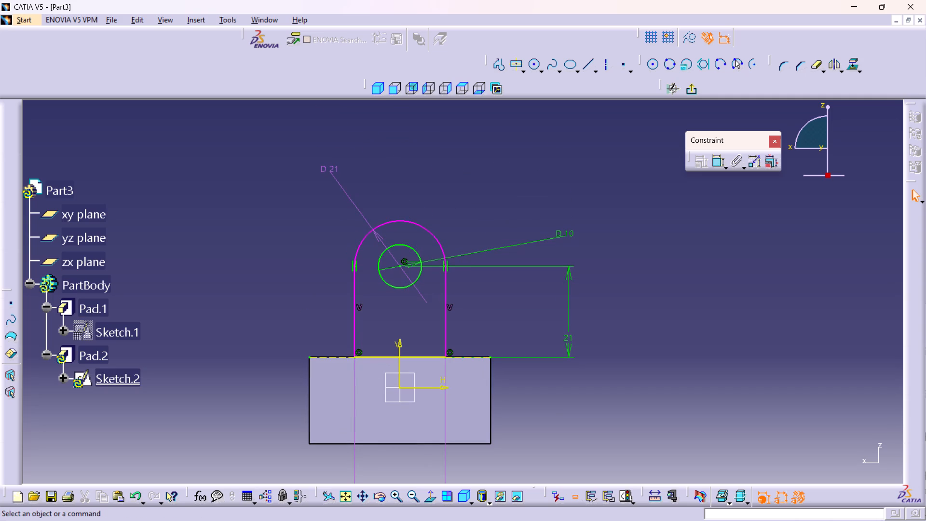
# Set the diameter of the lug's outer arc to 42 mm.
pyautogui.moveTo(430, 317); pyautogui.dragTo(425, 275, button='middle')
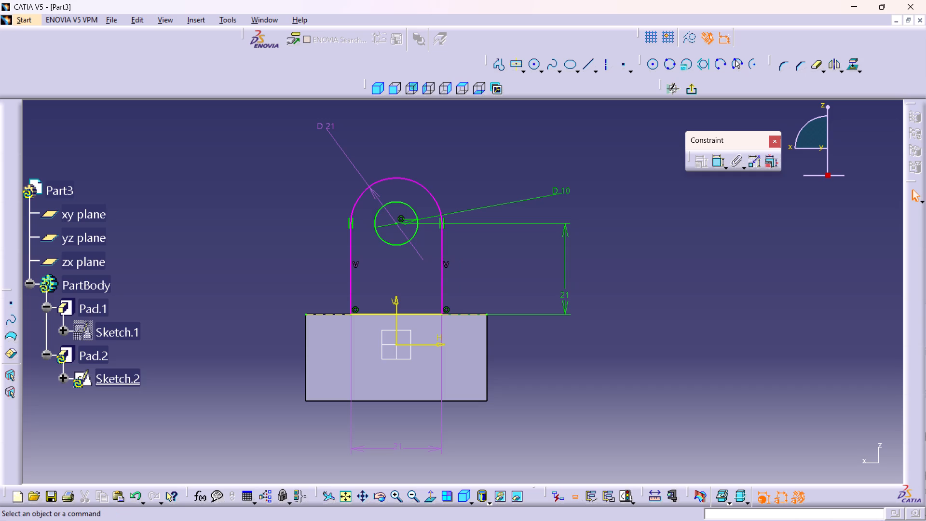
pyautogui.doubleClick(324, 129)
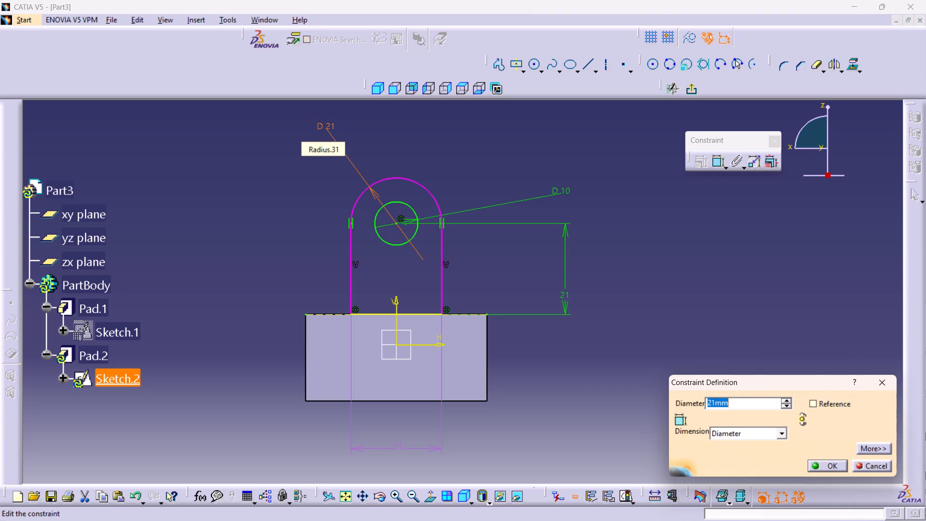
pyautogui.write('42')
pyautogui.press('Return')
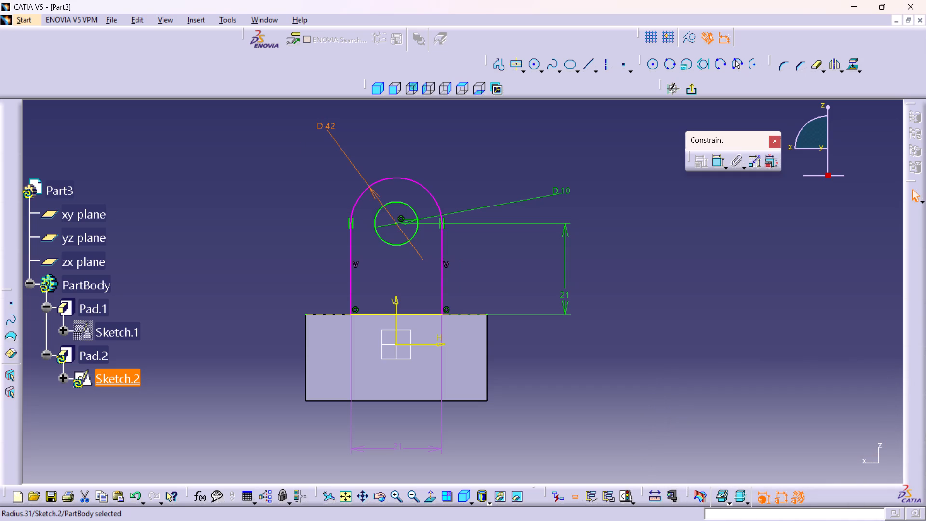
# Delete the height dimension between the hole's centre and the block's top edge.
pyautogui.rightClick(564, 295)
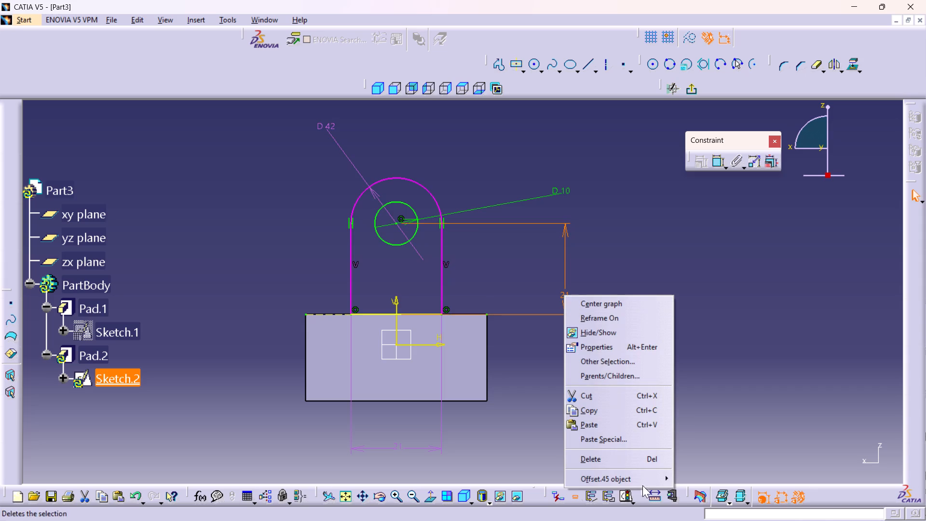
pyautogui.click(602, 460)
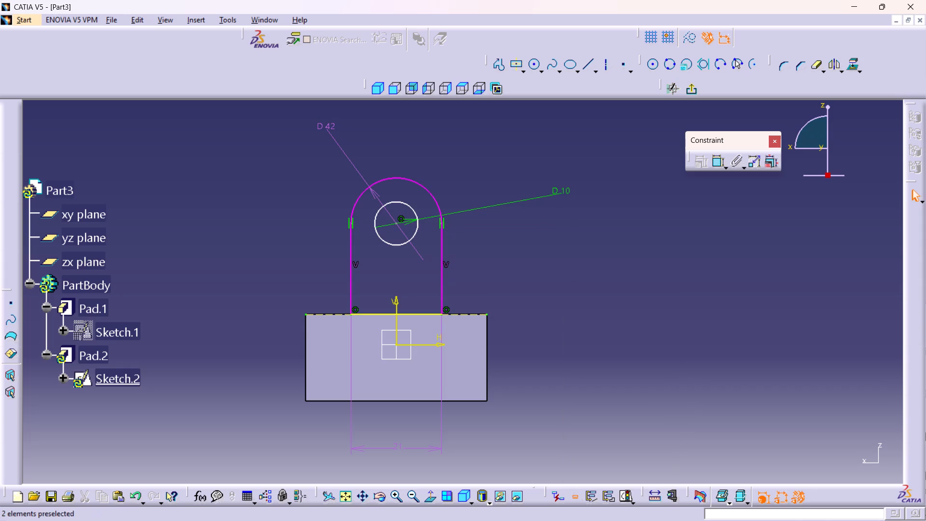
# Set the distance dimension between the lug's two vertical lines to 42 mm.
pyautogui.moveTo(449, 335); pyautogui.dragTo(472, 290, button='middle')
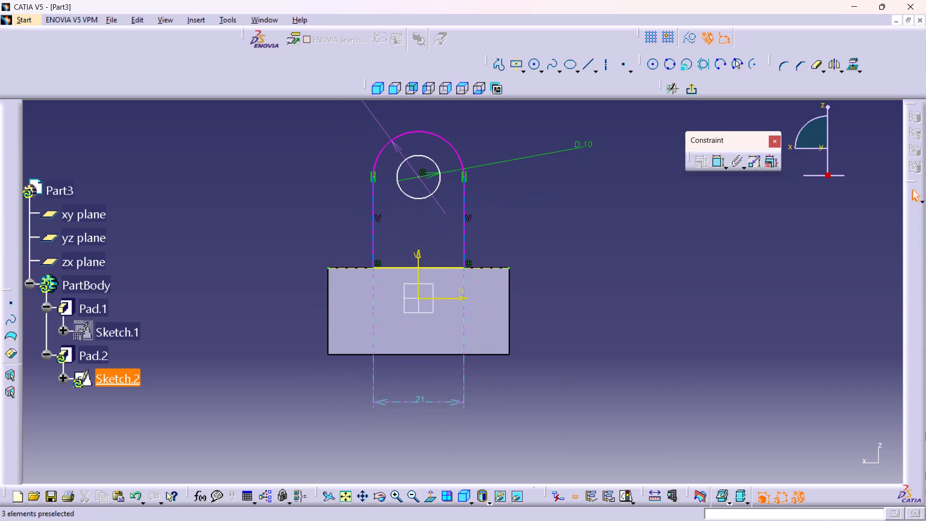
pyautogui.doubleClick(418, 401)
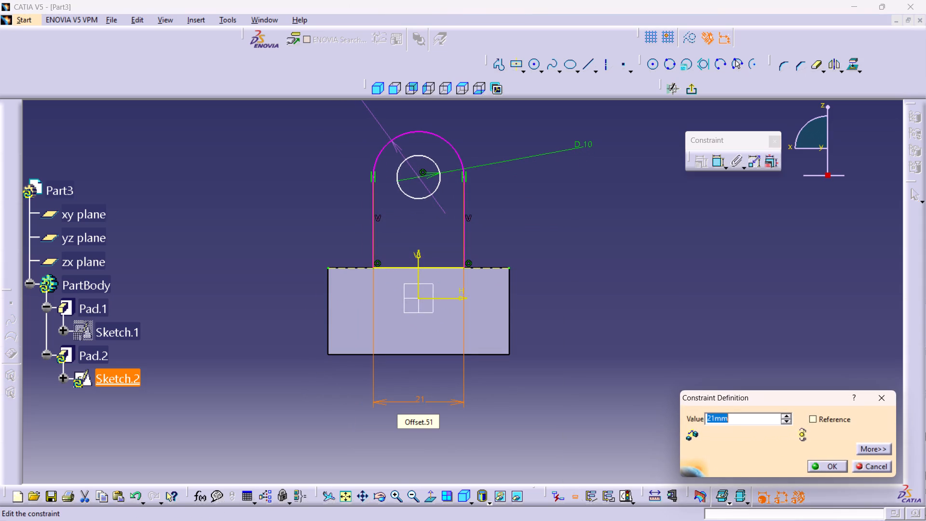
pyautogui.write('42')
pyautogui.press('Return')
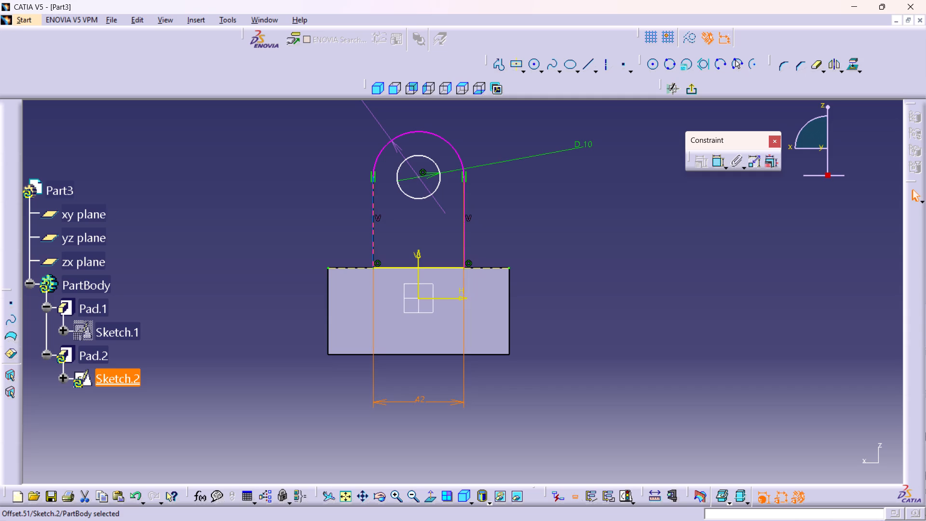
# Delete the distance dimension between the lug's two vertical lines.
pyautogui.rightClick(418, 400)
pyautogui.click(461, 371)
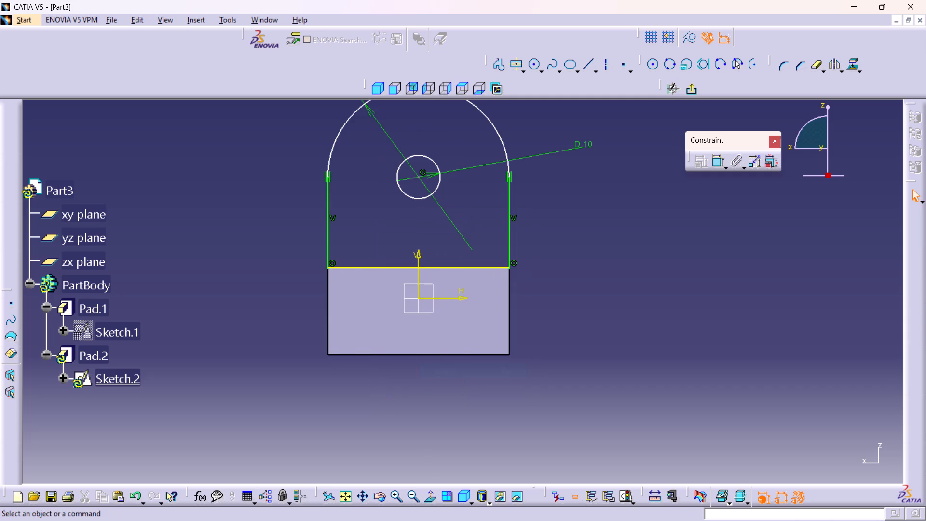
# Add a height dimension from the hole's centre to the block's top edge, placed beside the lug, and exit the sketch.
pyautogui.moveTo(429, 234); pyautogui.dragTo(440, 276, button='middle')
pyautogui.scroll(1, 431, 245)
pyautogui.moveTo(449, 254); pyautogui.dragTo(450, 309, button='middle')
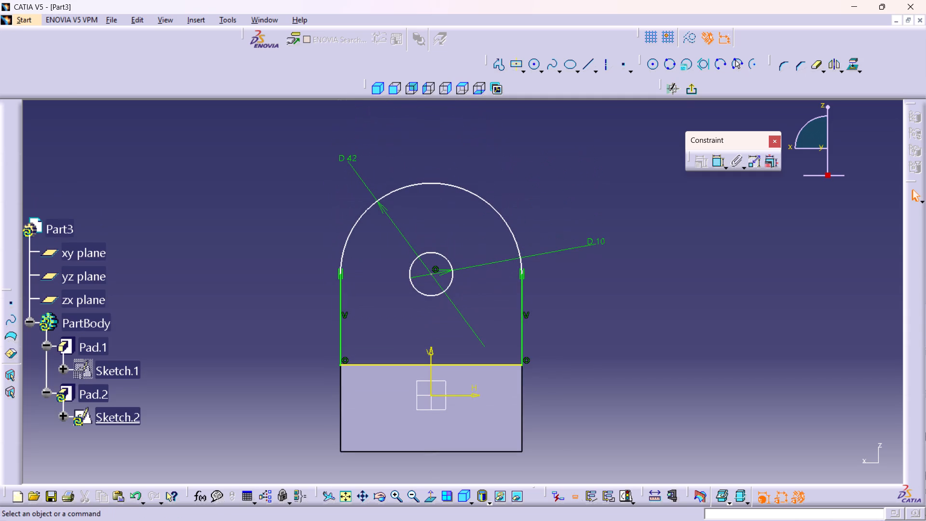
pyautogui.moveTo(602, 314); pyautogui.dragTo(596, 288, button='middle')
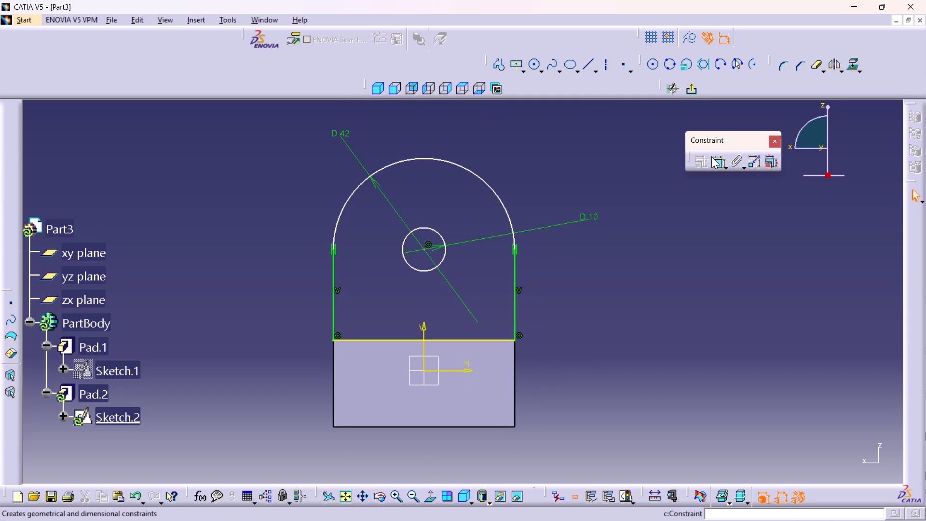
pyautogui.doubleClick(717, 159)
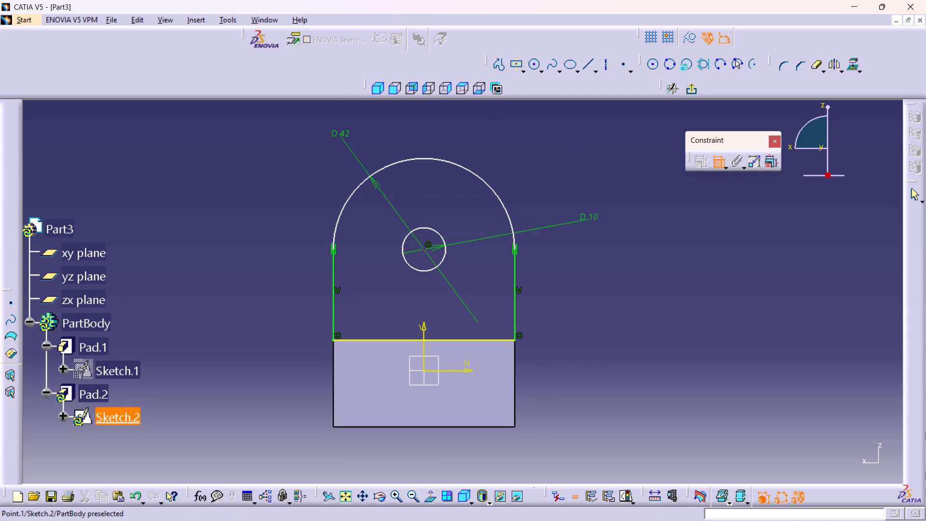
pyautogui.click(422, 247)
pyautogui.click(491, 340)
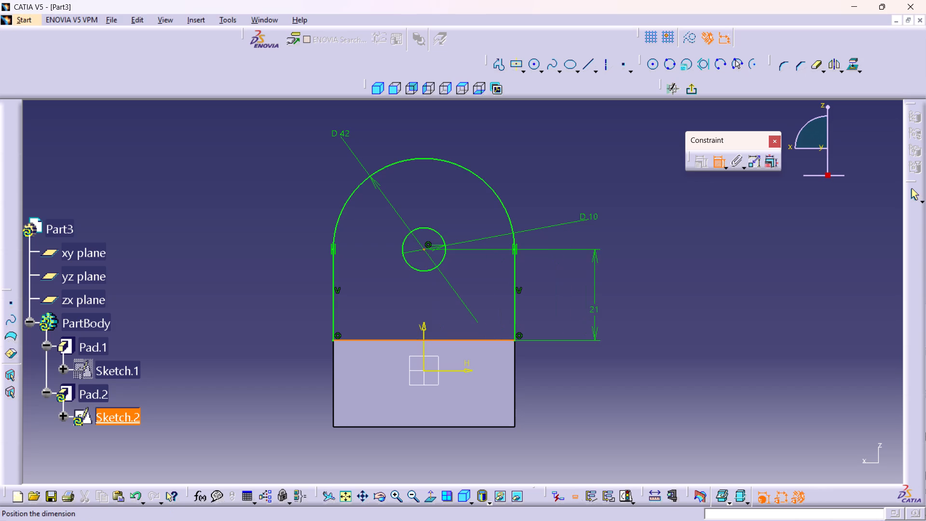
pyautogui.click(595, 307)
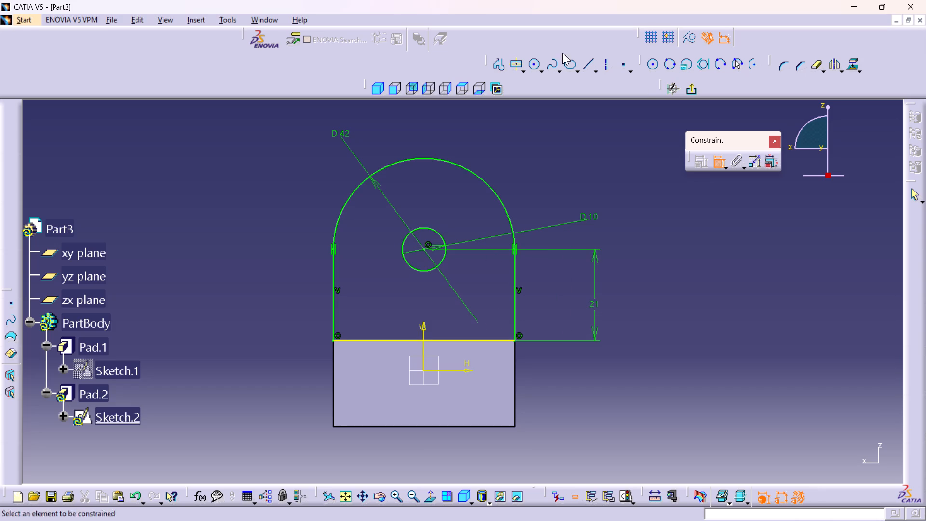
pyautogui.click(689, 89)
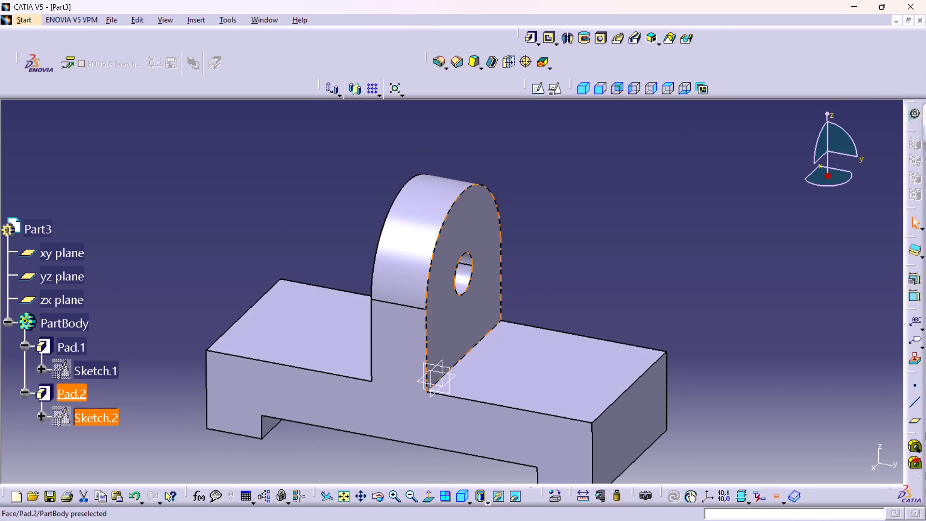
# Reopen Sketch.2, set the lug hole's diameter to 20 mm and exit the sketch.
pyautogui.doubleClick(92, 416)
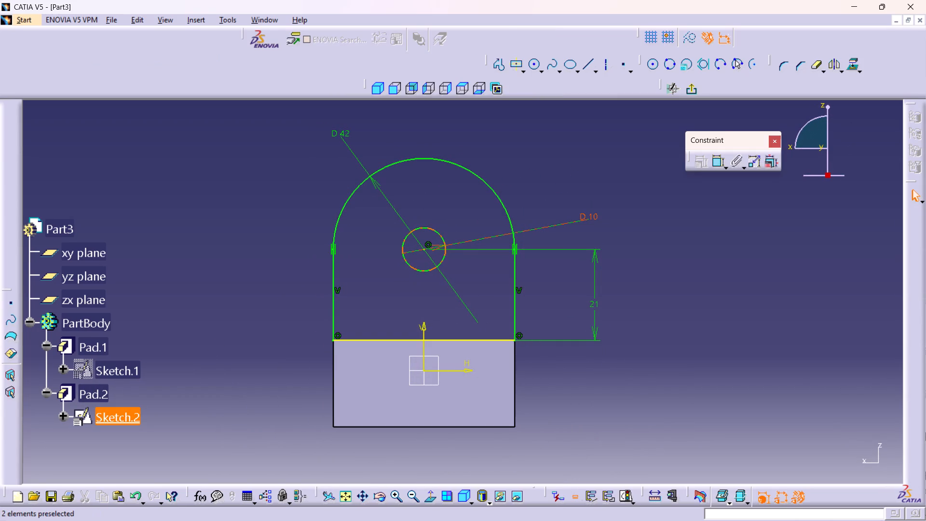
pyautogui.doubleClick(594, 215)
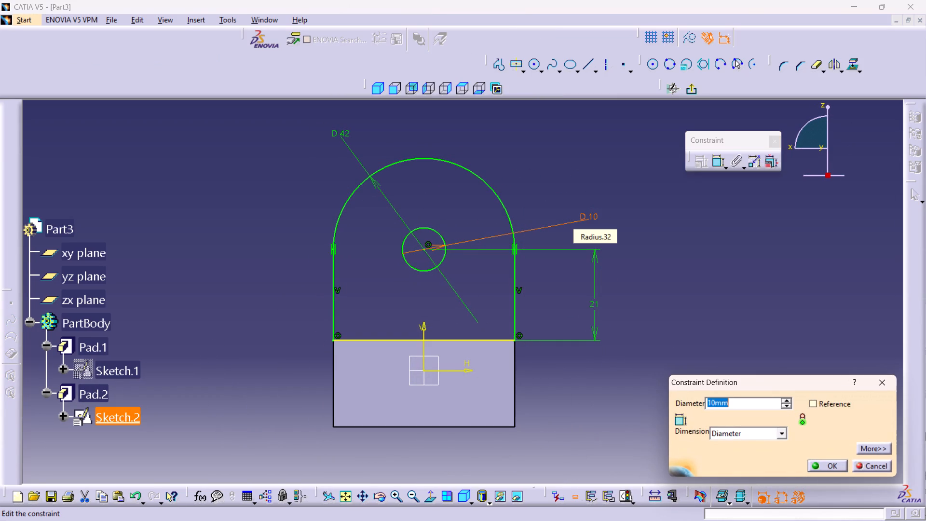
pyautogui.write('20')
pyautogui.press('Return')
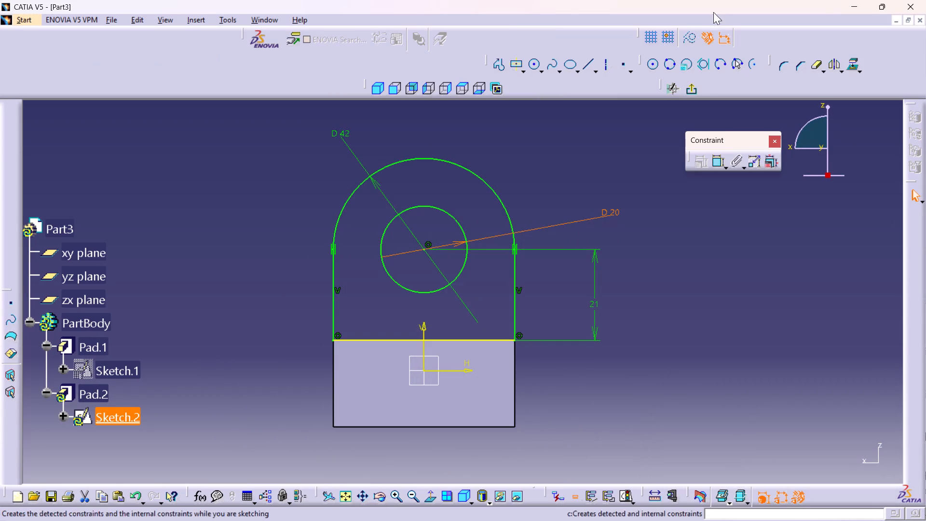
pyautogui.click(689, 87)
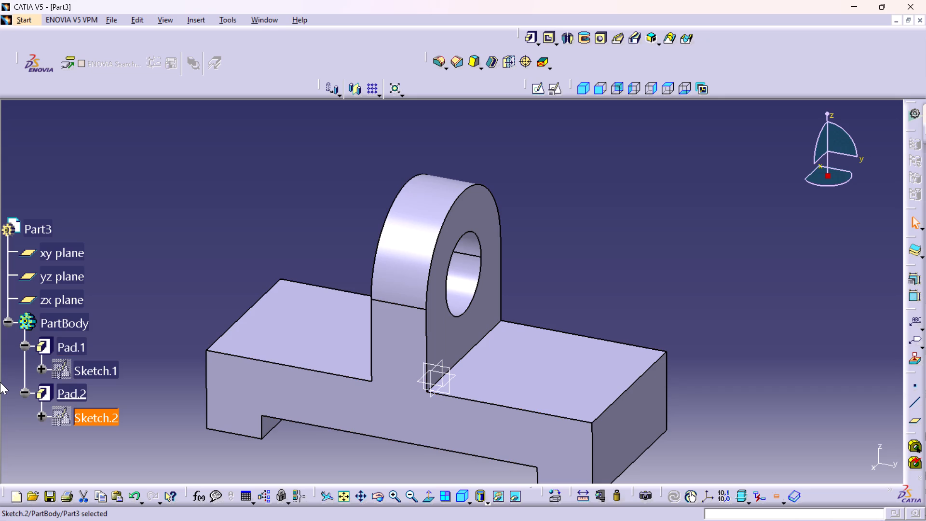
# Create a positioned sketch on the block's top face beside the lug, with Swap and Reverse V enabled.
pyautogui.moveTo(565, 310); pyautogui.dragTo(558, 275, button='middle')
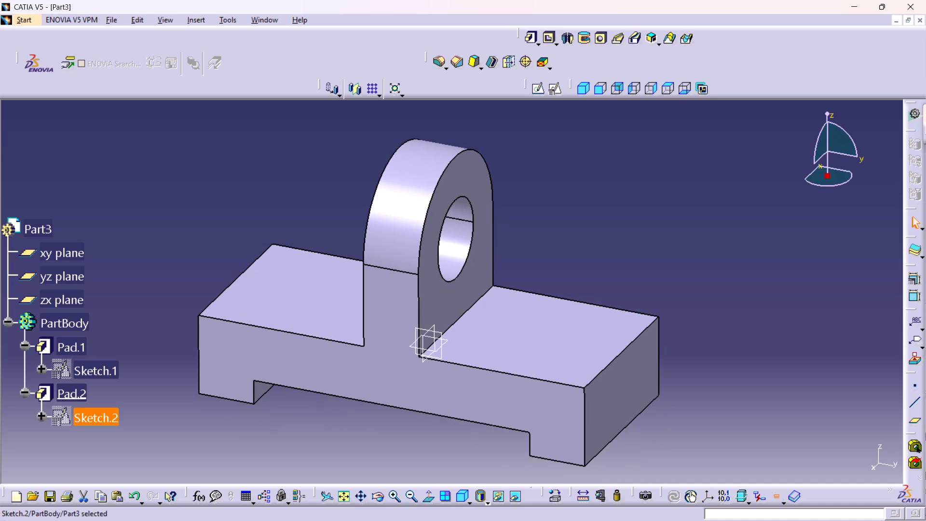
pyautogui.click(517, 336)
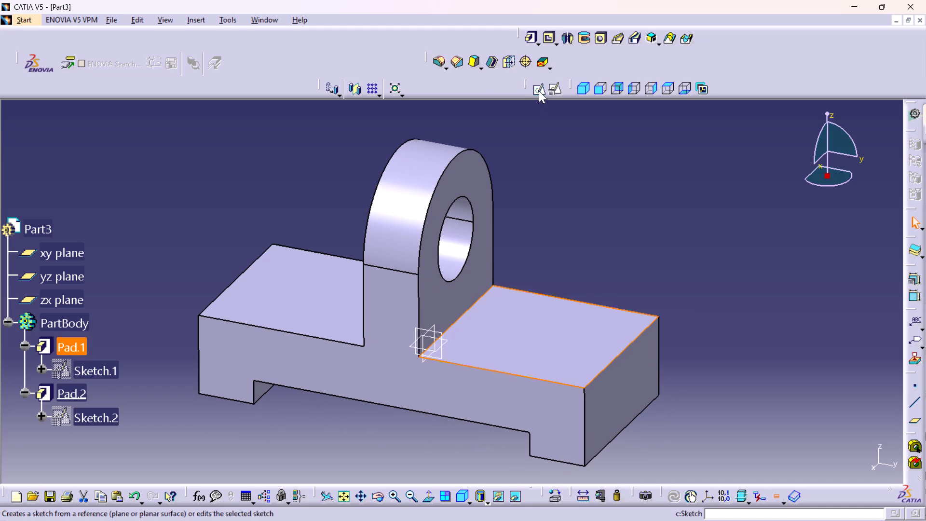
pyautogui.click(555, 86)
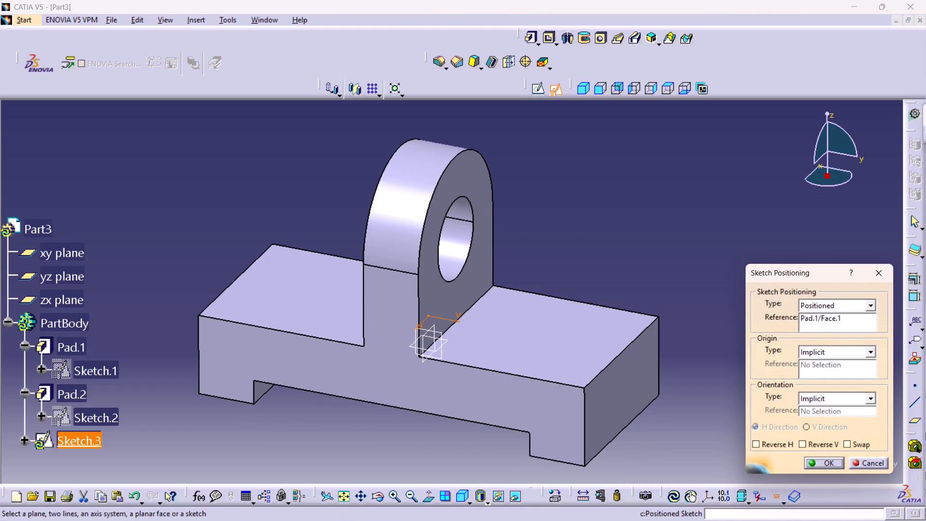
pyautogui.click(849, 439)
pyautogui.click(810, 446)
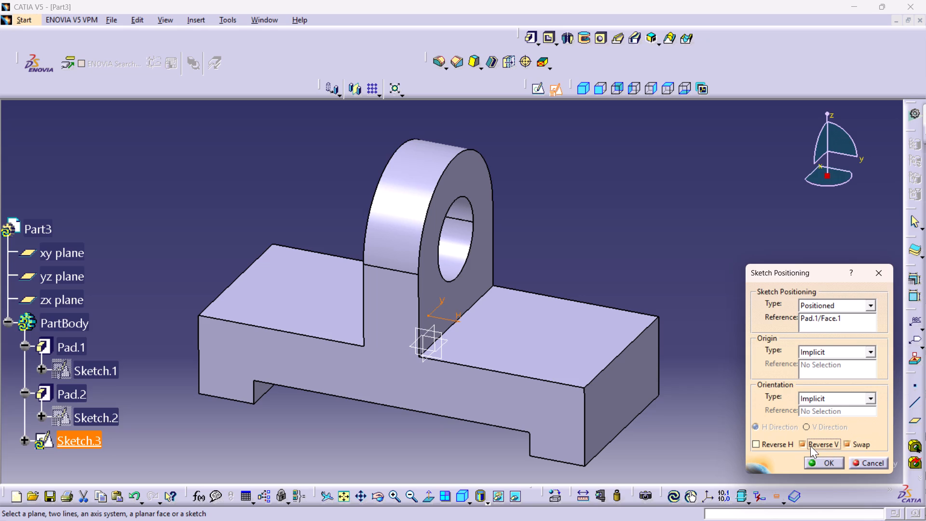
pyautogui.click(822, 459)
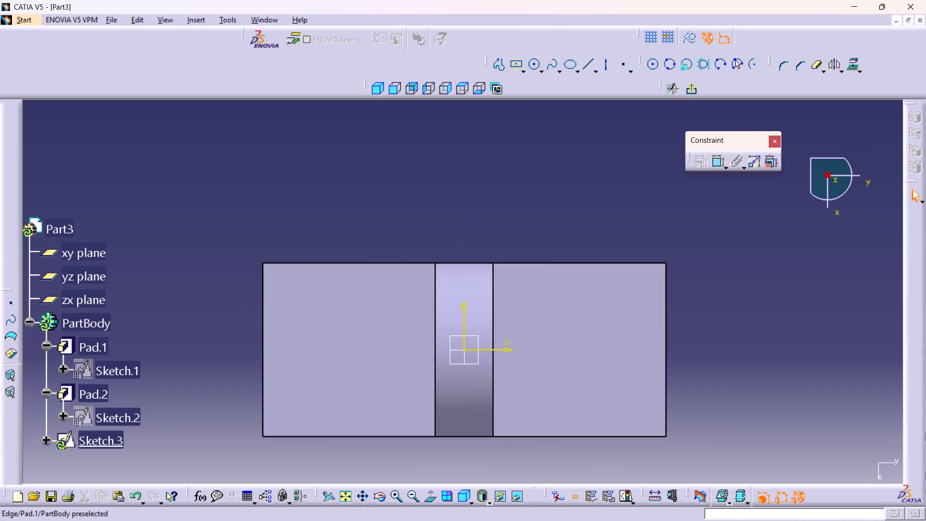
# Sketch a circle about 14 mm in diameter on the horizontal axis, about 27 mm from the origin, on the block's top face.
pyautogui.click(538, 71)
pyautogui.doubleClick(535, 69)
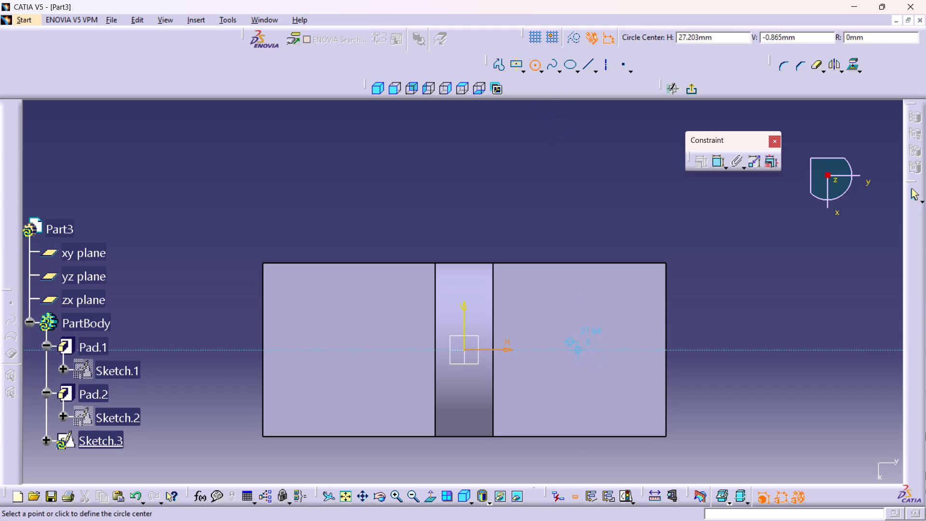
pyautogui.click(578, 349)
pyautogui.click(596, 373)
pyautogui.click(737, 227)
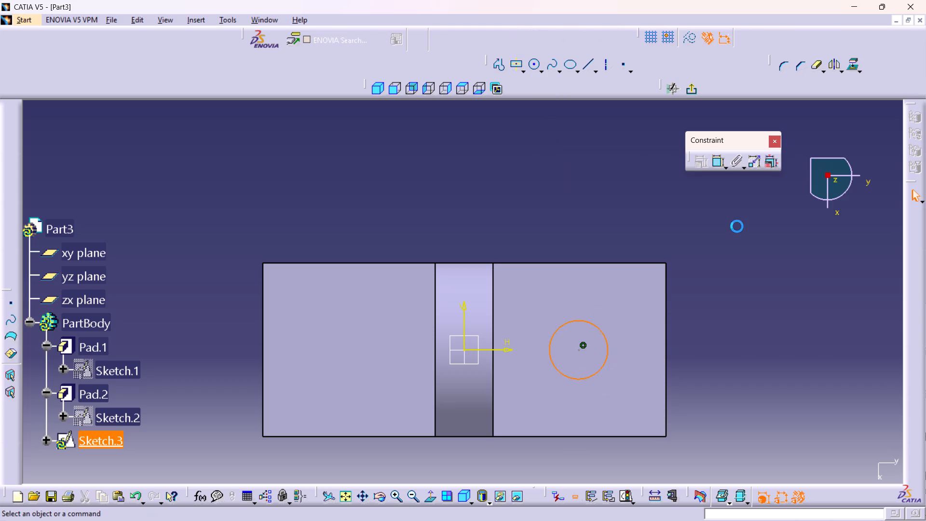
# Dimension the new circle's diameter and set it to 12 mm.
pyautogui.doubleClick(721, 157)
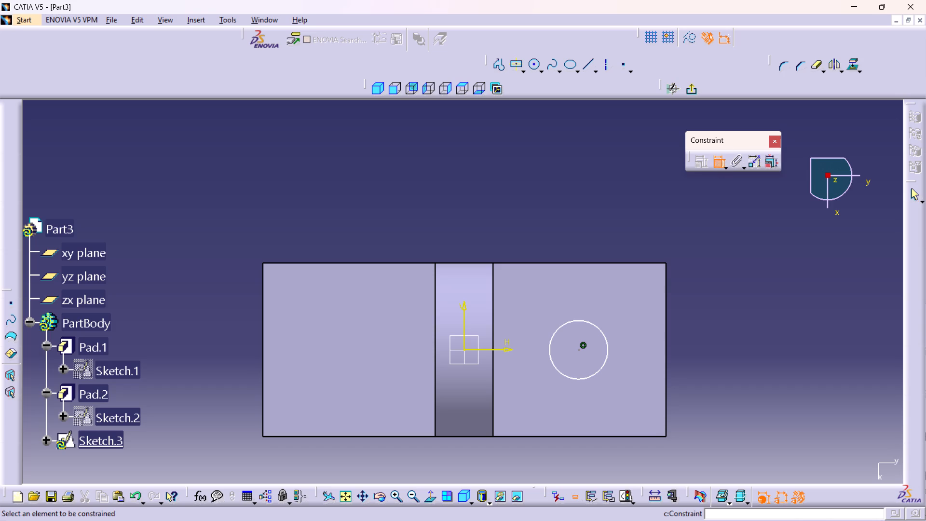
pyautogui.click(603, 364)
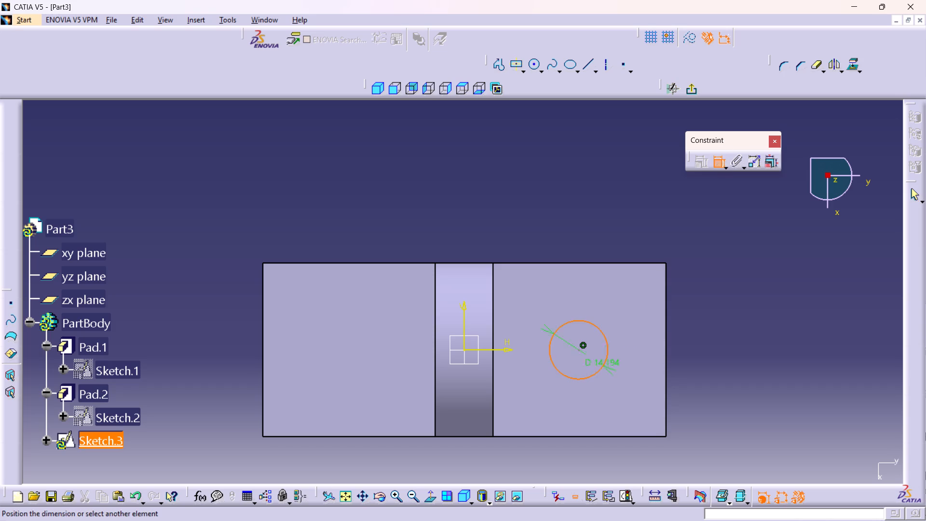
pyautogui.click(703, 259)
pyautogui.doubleClick(709, 256)
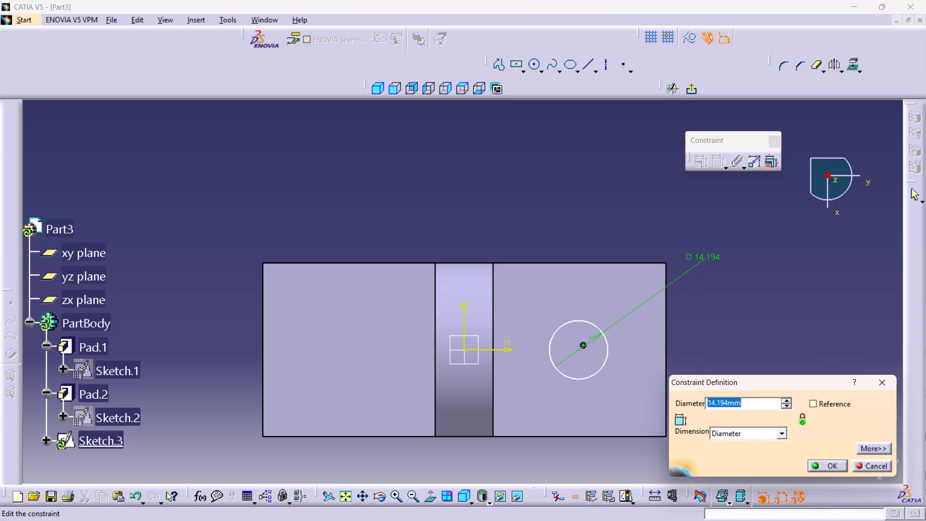
pyautogui.write('12')
pyautogui.press('Return')
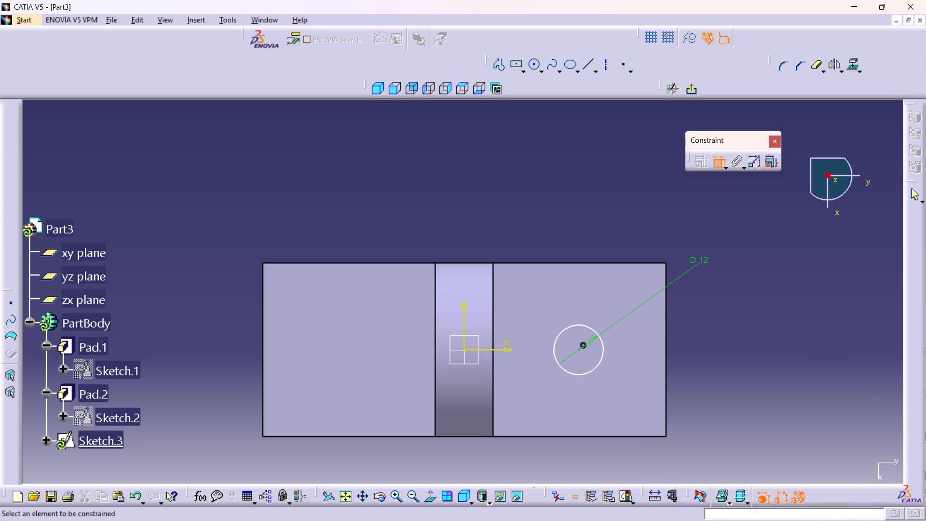
# Dimension the distance from the 12 mm circle's centre to the block's nearest end edge and set it to 24 mm.
pyautogui.moveTo(730, 375); pyautogui.dragTo(716, 311, button='middle')
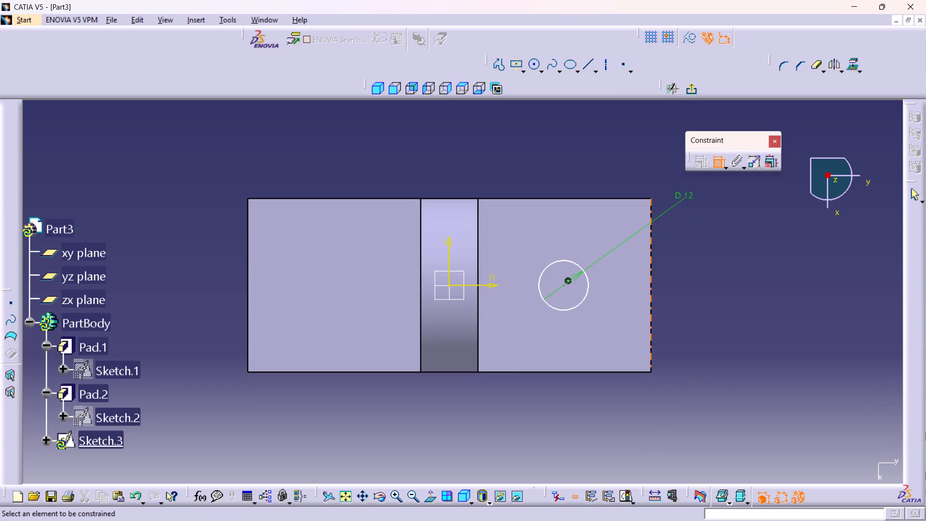
pyautogui.moveTo(687, 317); pyautogui.dragTo(694, 344, button='middle')
pyautogui.rightClick(687, 317)
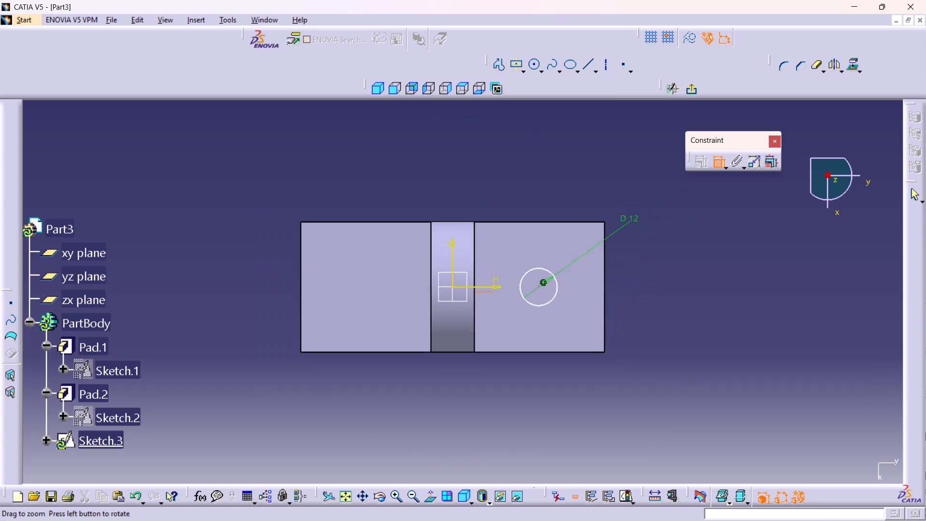
pyautogui.moveTo(694, 344); pyautogui.dragTo(694, 348, button='middle')
pyautogui.moveTo(661, 309); pyautogui.dragTo(668, 325, button='middle')
pyautogui.moveTo(639, 317); pyautogui.dragTo(639, 316, button='middle')
pyautogui.rightClick(639, 317)
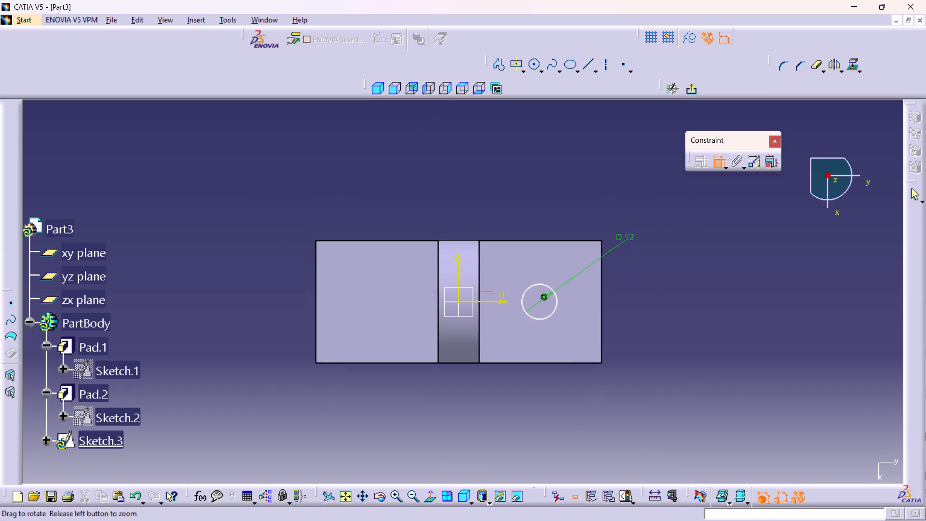
pyautogui.moveTo(639, 316); pyautogui.dragTo(626, 275, button='middle')
pyautogui.moveTo(716, 332); pyautogui.dragTo(697, 302, button='middle')
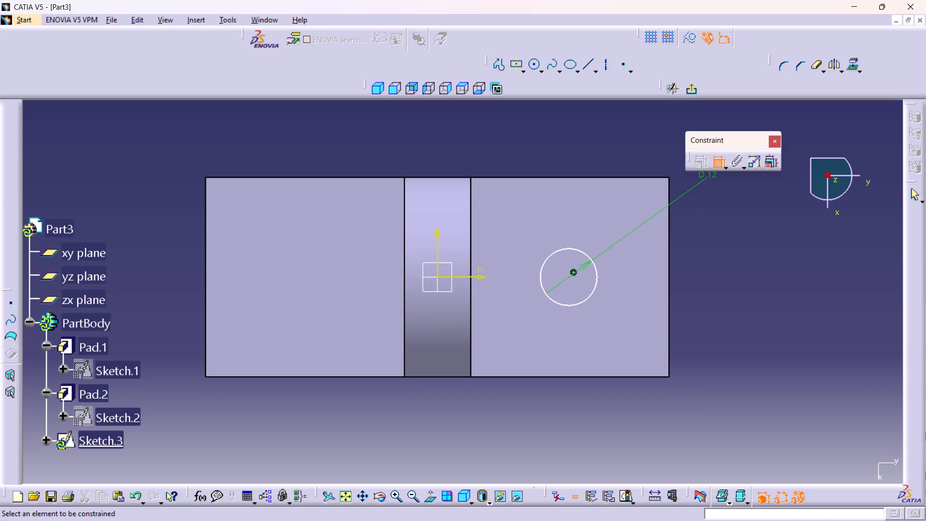
pyautogui.click(569, 276)
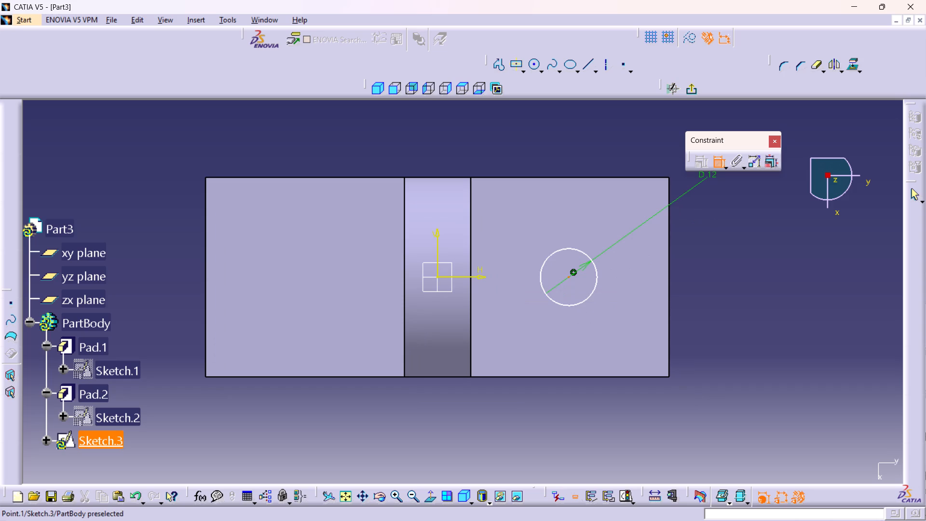
pyautogui.click(669, 283)
pyautogui.click(611, 141)
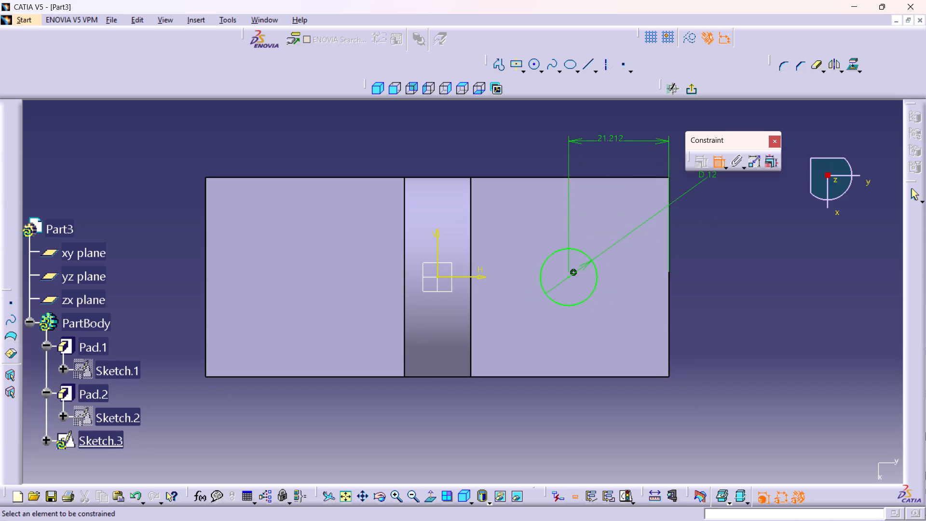
pyautogui.doubleClick(611, 136)
pyautogui.write('24')
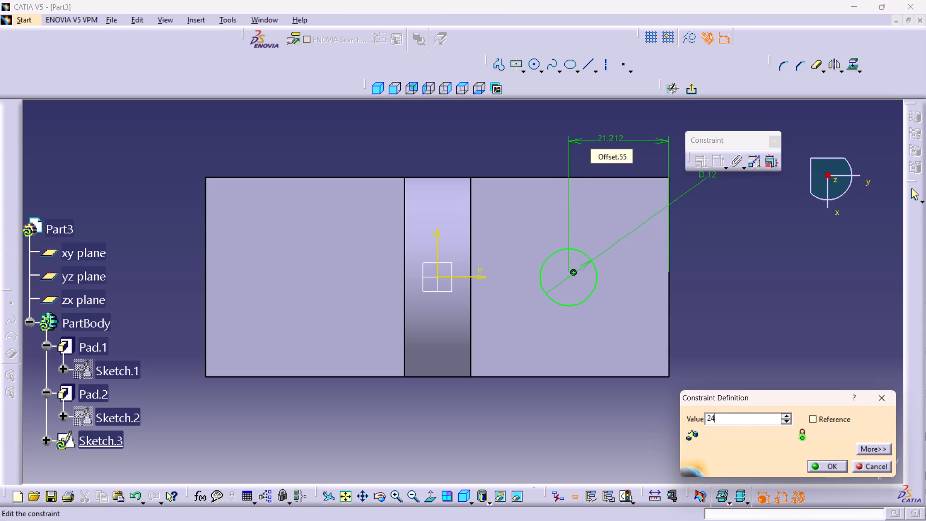
pyautogui.press('Return')
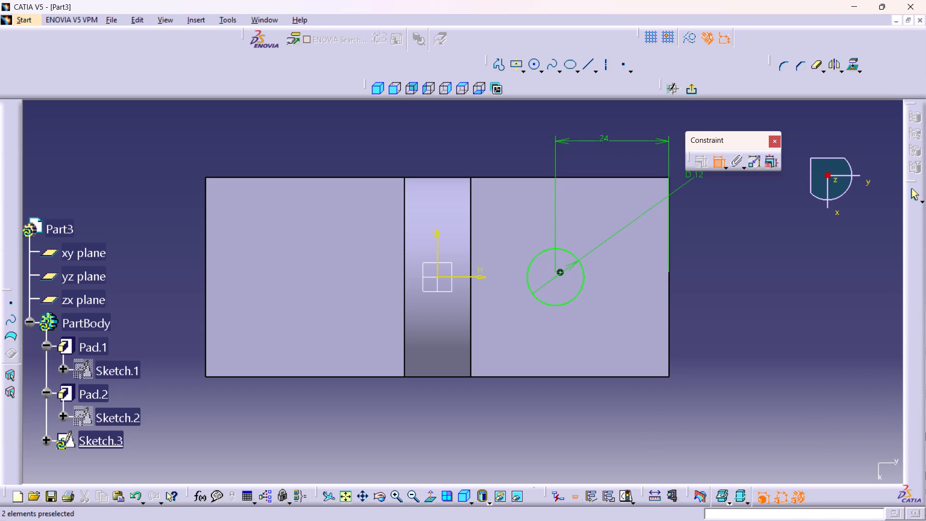
pyautogui.click(729, 227)
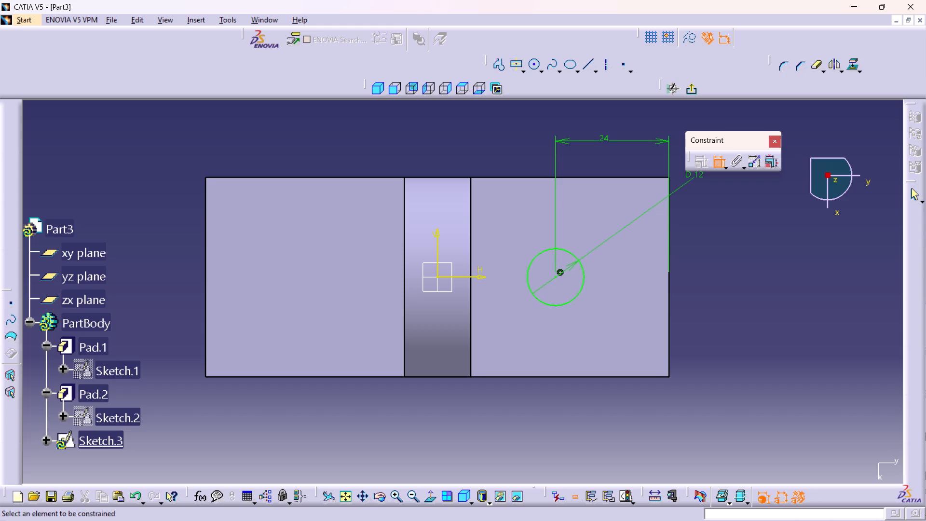
# Mirror the 12 mm circle about the sketch's vertical axis onto the other side of the lug and exit the sketch.
pyautogui.click(715, 160)
pyautogui.click(580, 284)
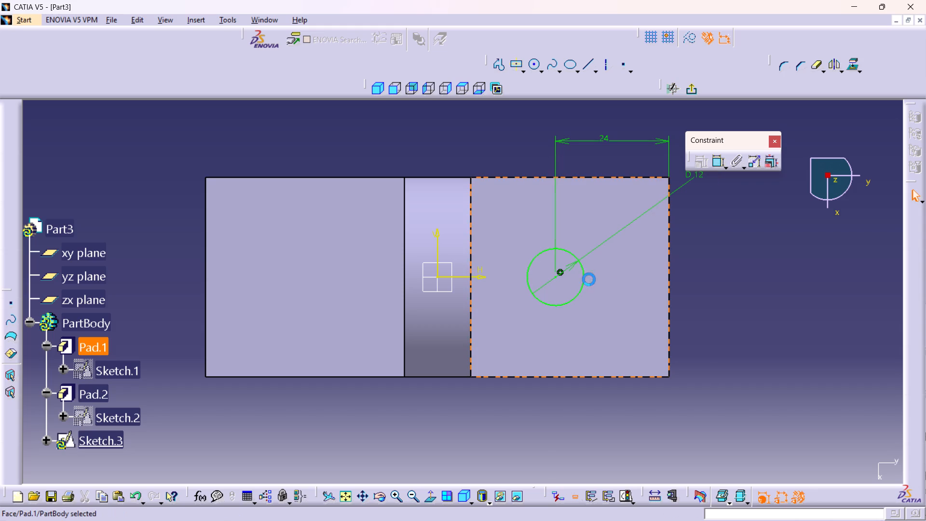
pyautogui.click(748, 247)
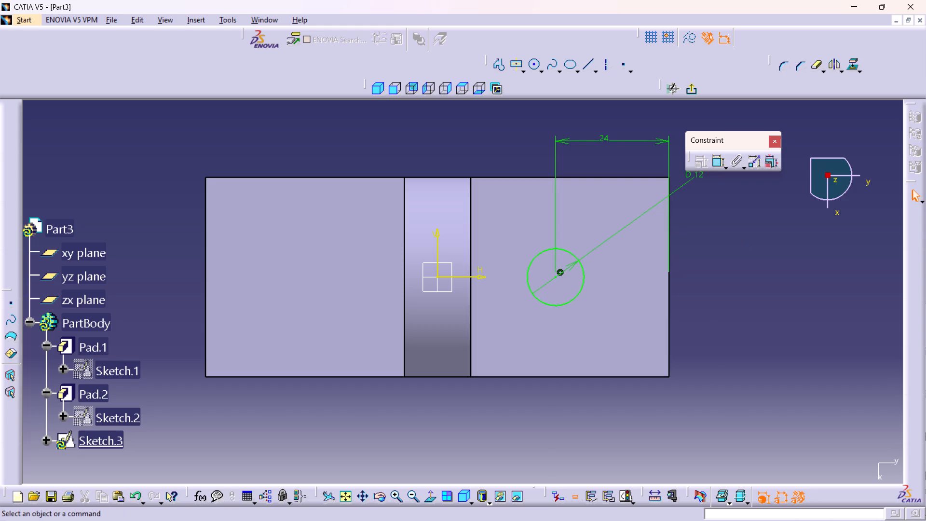
pyautogui.click(581, 274)
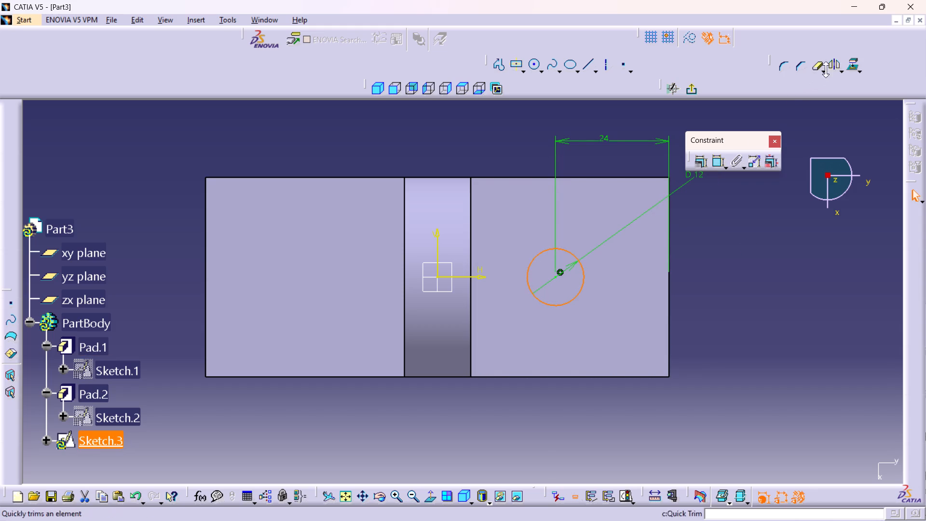
pyautogui.click(835, 62)
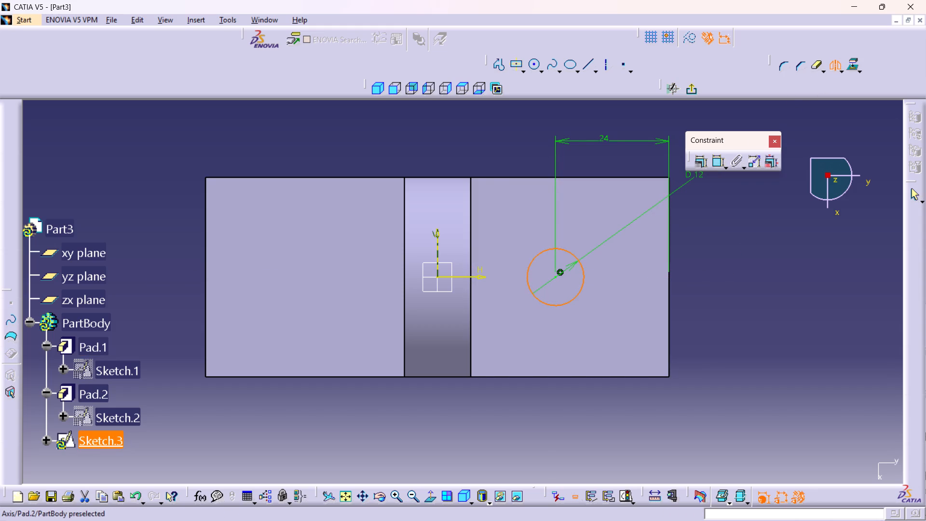
pyautogui.click(439, 237)
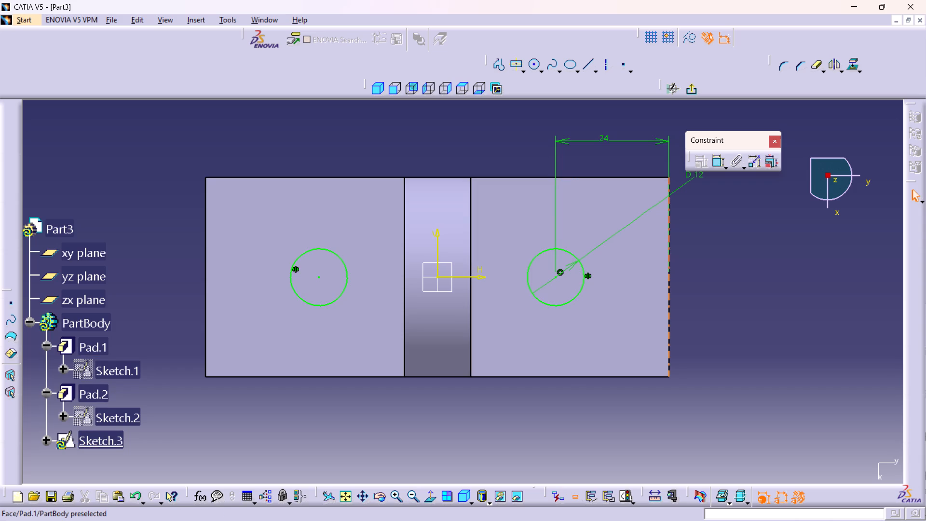
pyautogui.click(687, 90)
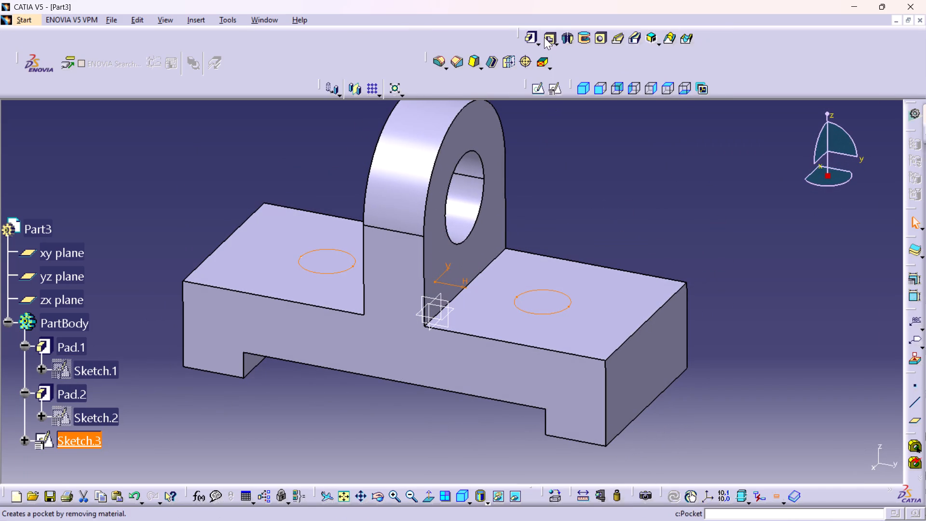
# Cut the two circles of Sketch.3 through the base with a Pocket using the Up to next limit.
pyautogui.click(545, 34)
pyautogui.moveTo(772, 323); pyautogui.dragTo(749, 295, button='middle')
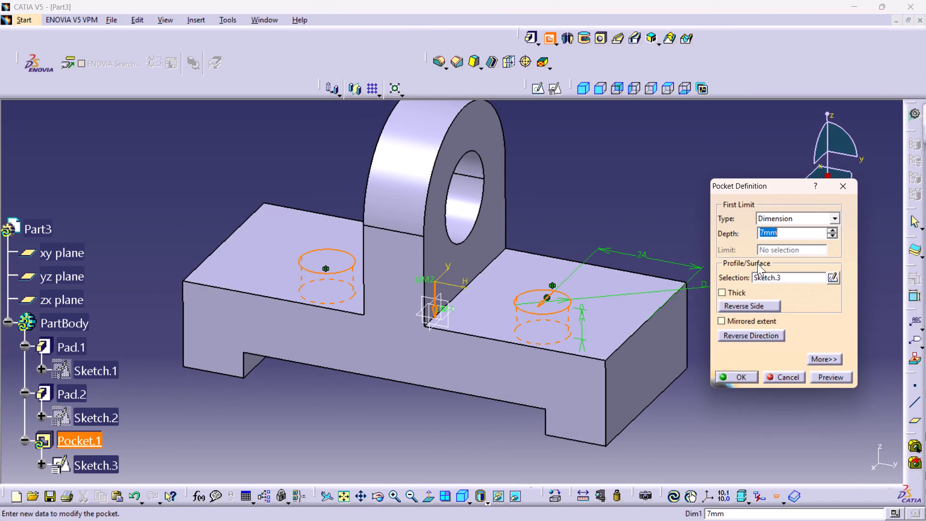
pyautogui.click(832, 218)
pyautogui.click(790, 240)
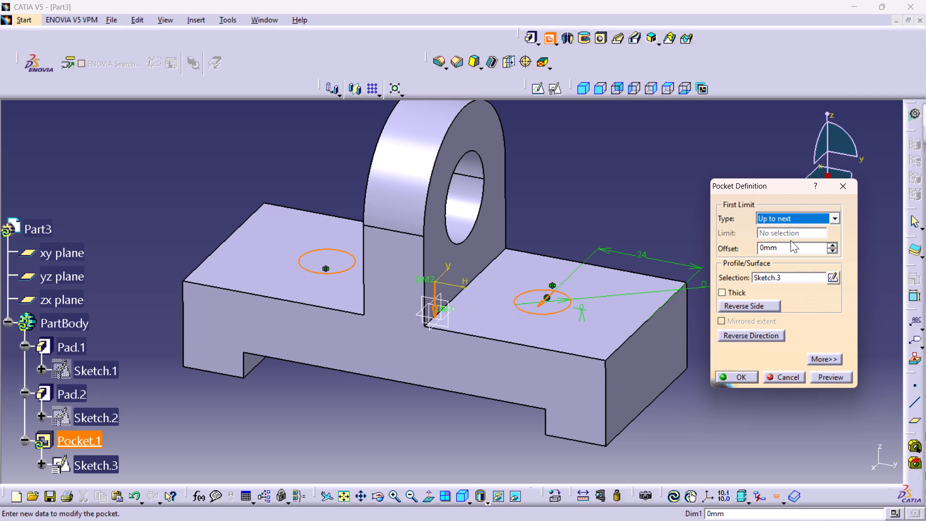
pyautogui.click(741, 375)
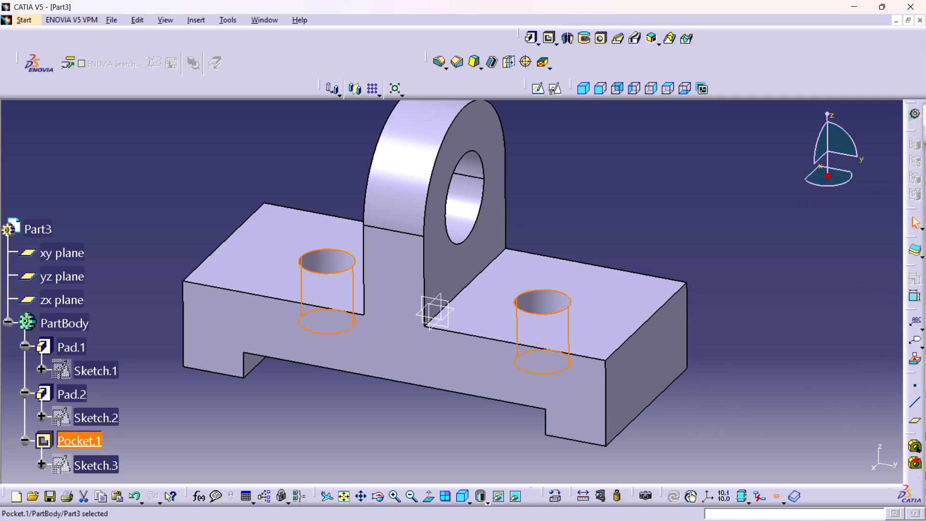
pyautogui.click(745, 351)
# Examine the bracket's two base holes and the lug from several angles.
pyautogui.moveTo(745, 305); pyautogui.dragTo(747, 333, button='middle')
pyautogui.moveTo(745, 305); pyautogui.dragTo(747, 333, button='right')
pyautogui.moveTo(510, 304); pyautogui.dragTo(466, 345, button='middle')
pyautogui.moveTo(510, 305); pyautogui.dragTo(449, 413, button='right')
pyautogui.moveTo(458, 350); pyautogui.dragTo(474, 343, button='middle')
pyautogui.moveTo(458, 350); pyautogui.dragTo(468, 394, button='right')
pyautogui.moveTo(460, 379); pyautogui.dragTo(460, 327, button='middle')
pyautogui.moveTo(460, 377); pyautogui.dragTo(460, 327, button='right')
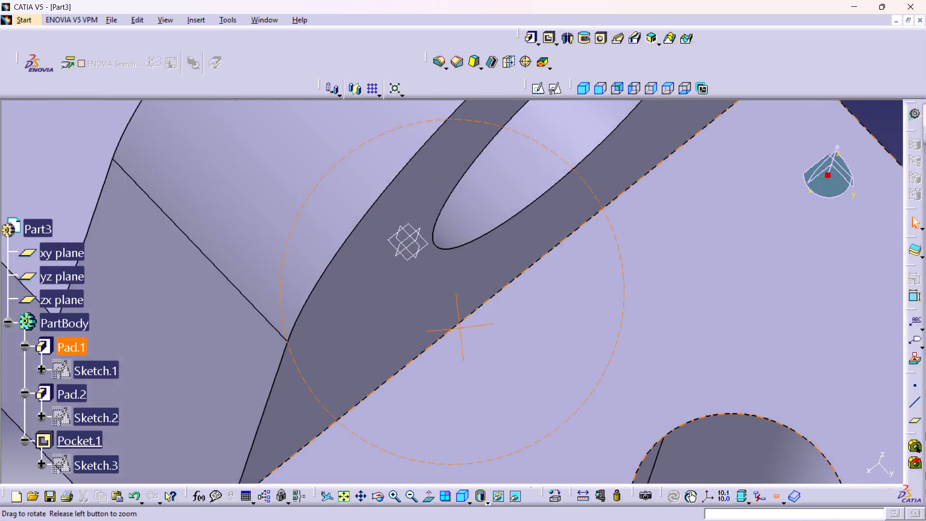
pyautogui.moveTo(460, 327); pyautogui.dragTo(472, 205, button='right')
pyautogui.moveTo(460, 327); pyautogui.dragTo(472, 205, button='middle')
pyautogui.moveTo(477, 285); pyautogui.dragTo(494, 353, button='middle')
pyautogui.rightClick(478, 285)
pyautogui.scroll(-1, 478, 284)
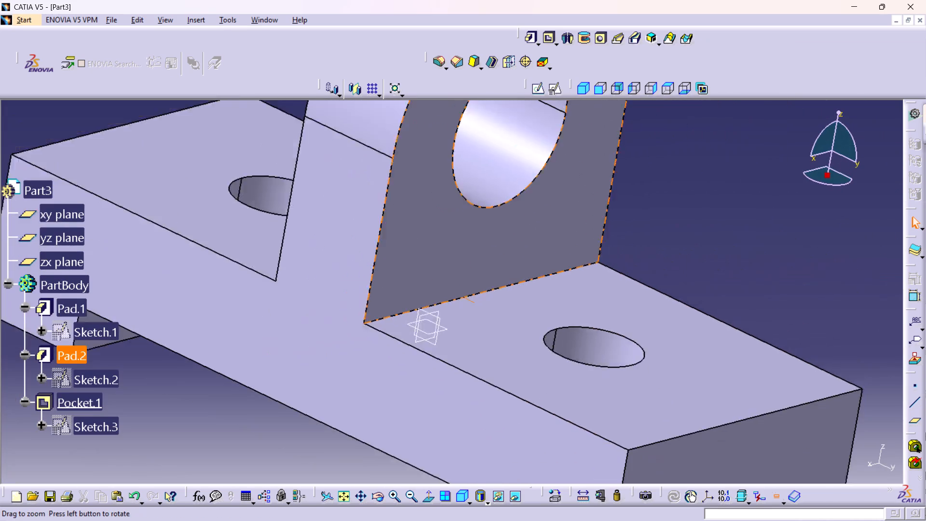
pyautogui.moveTo(494, 353); pyautogui.dragTo(501, 378, button='middle')
pyautogui.moveTo(555, 354); pyautogui.dragTo(552, 316, button='middle')
pyautogui.rightClick(545, 294)
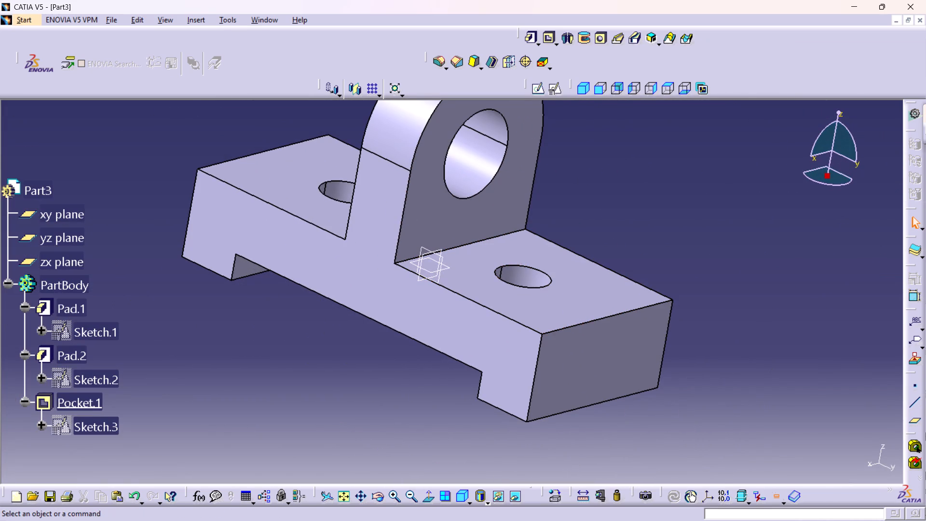
pyautogui.moveTo(691, 230); pyautogui.dragTo(697, 248, button='middle')
pyautogui.rightClick(691, 229)
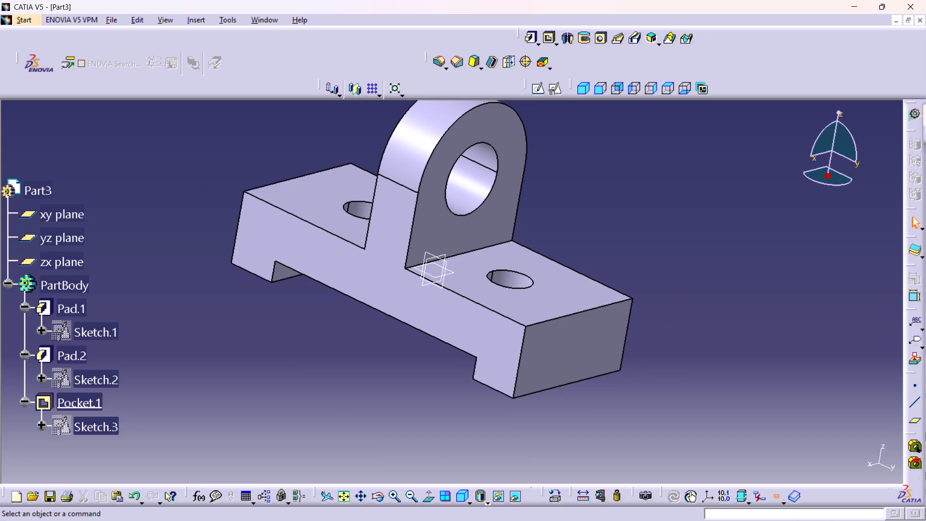
pyautogui.moveTo(652, 234); pyautogui.dragTo(654, 251, button='middle')
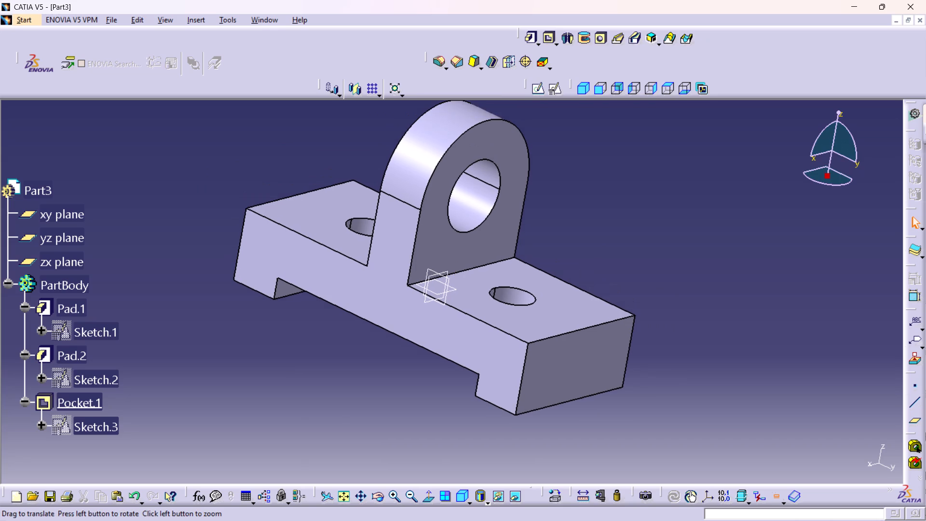
# Fillet the top edge at the far end of the base with a 10 mm radius.
pyautogui.click(600, 322)
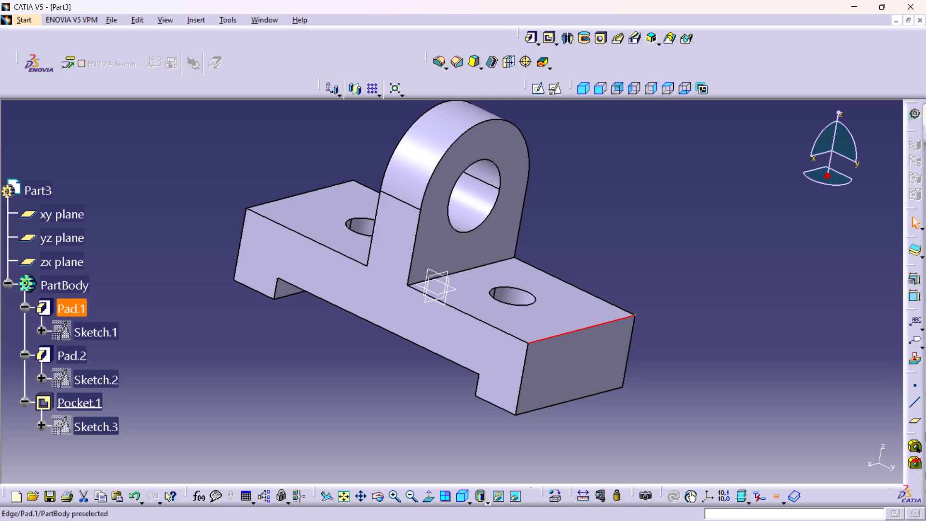
pyautogui.click(280, 197)
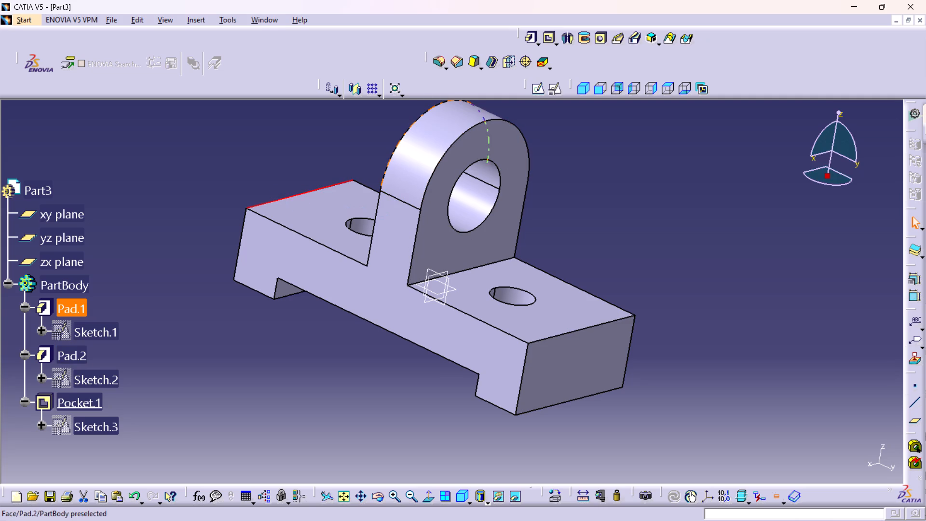
pyautogui.click(439, 62)
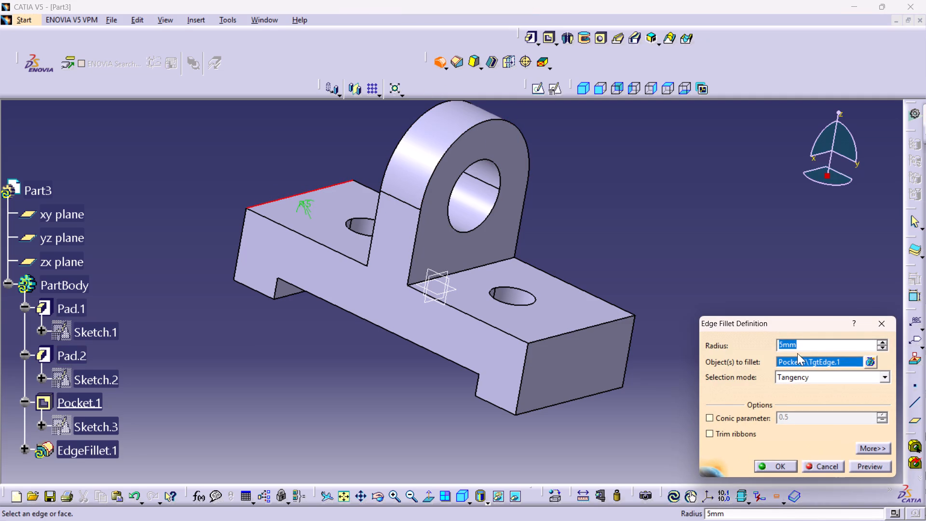
pyautogui.write('10')
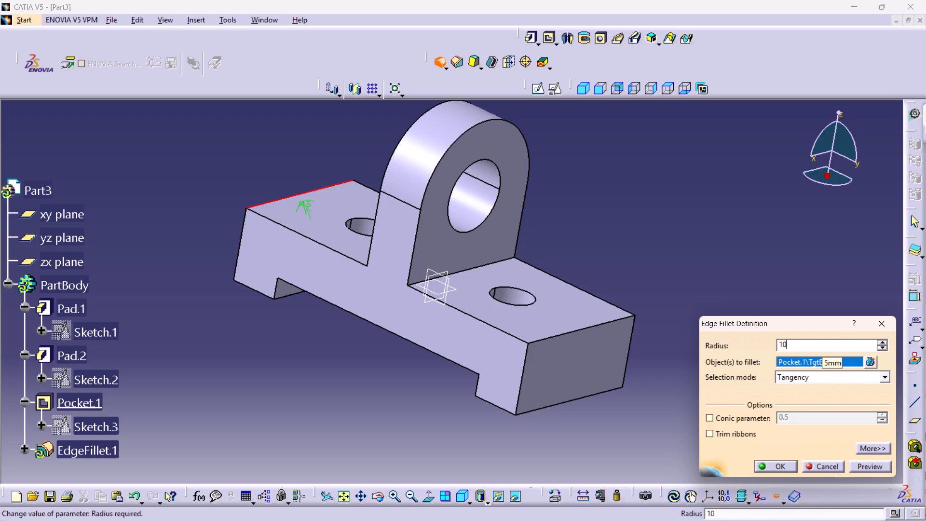
pyautogui.press('Return')
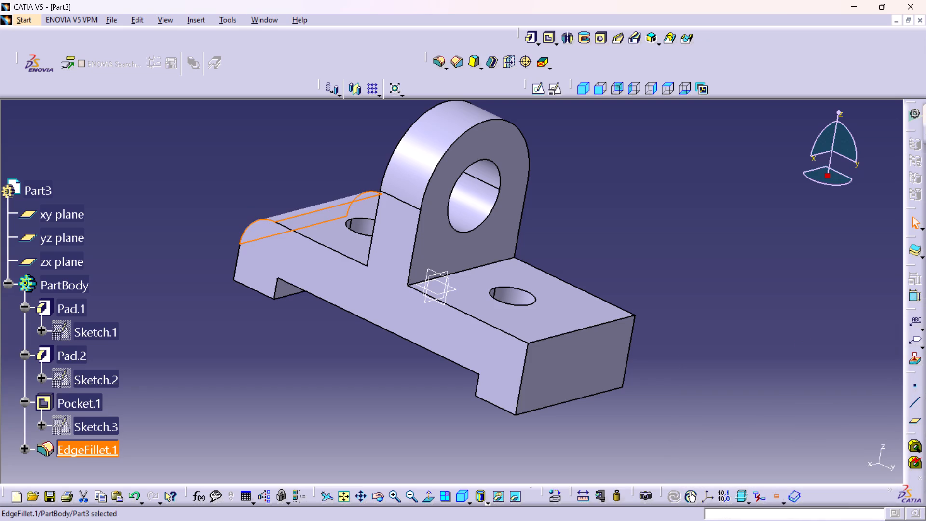
pyautogui.click(361, 350)
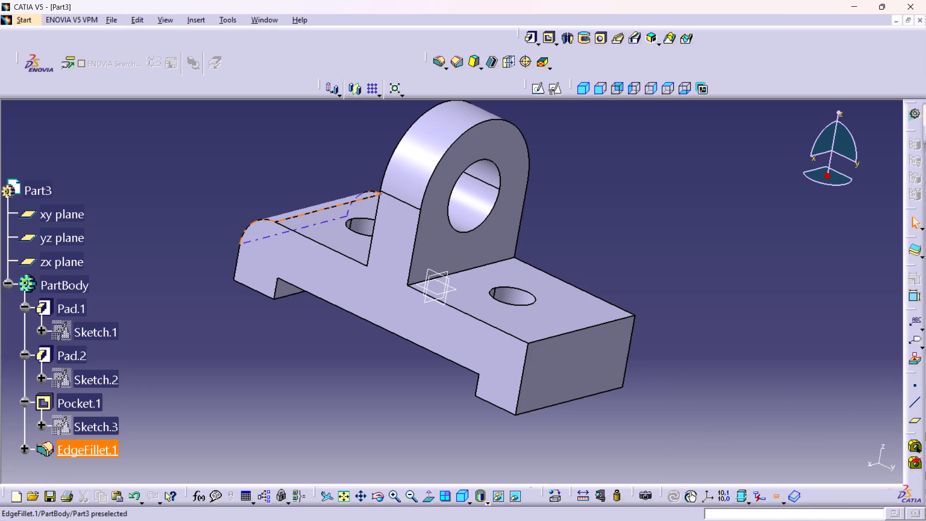
# Reopen EdgeFillet.1 and set its radius to 5 mm.
pyautogui.doubleClick(94, 445)
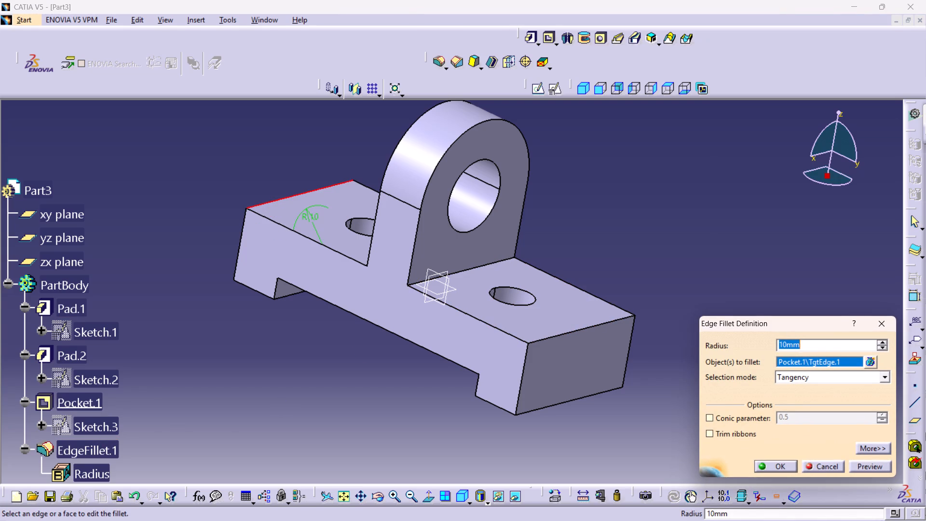
pyautogui.doubleClick(806, 340)
pyautogui.tripleClick(808, 343)
pyautogui.doubleClick(809, 343)
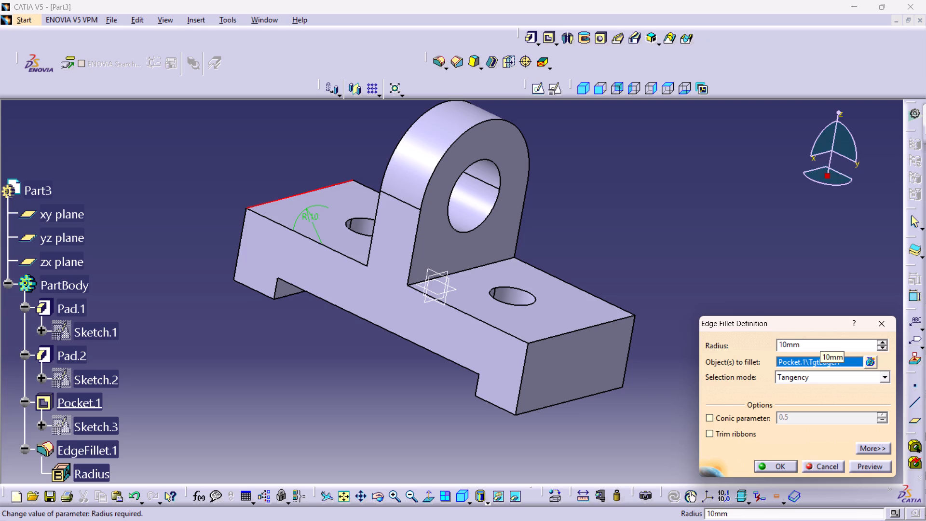
pyautogui.press('5')
pyautogui.press('Return')
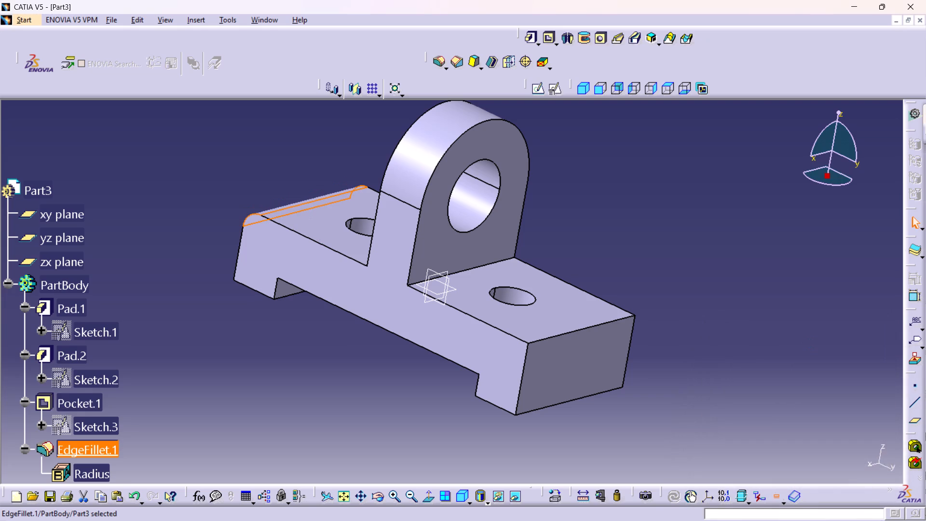
pyautogui.click(730, 255)
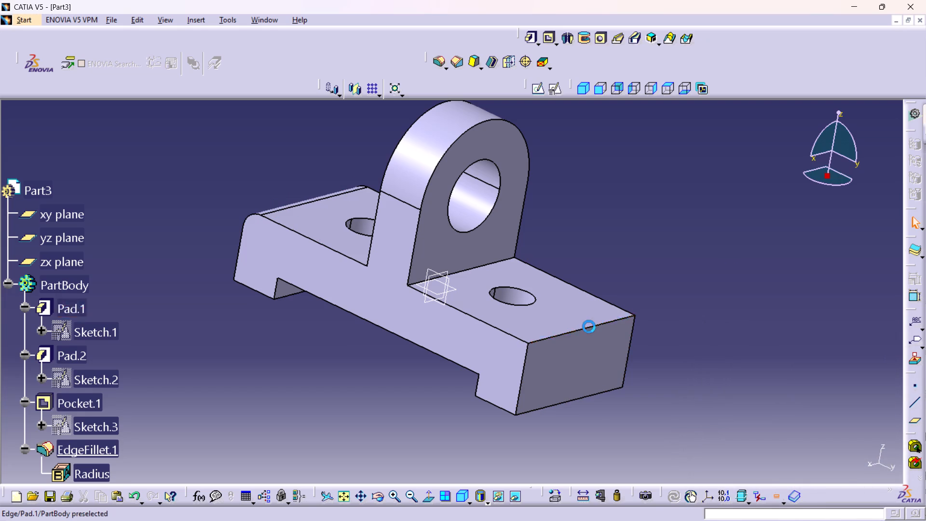
# Fillet the top edge at the opposite, near end of the base with a 5 mm radius.
pyautogui.click(589, 327)
pyautogui.click(438, 60)
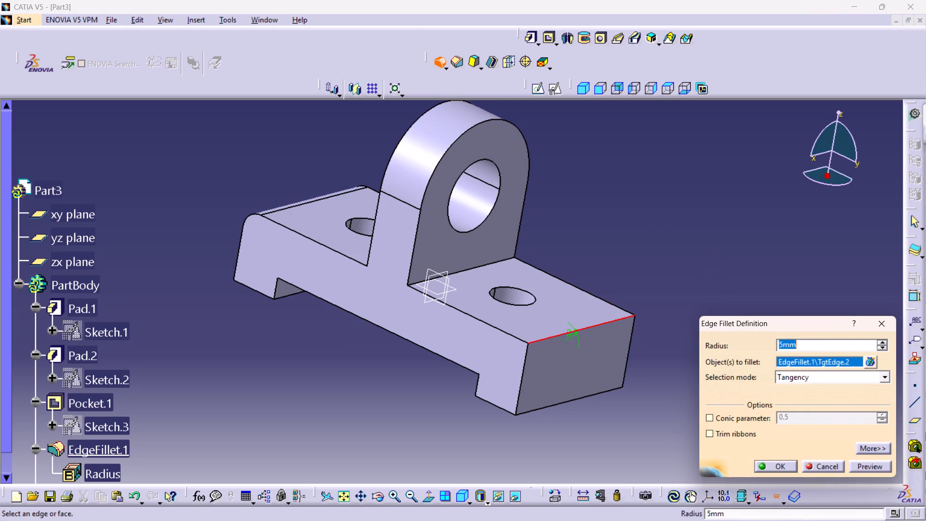
pyautogui.click(774, 466)
pyautogui.click(675, 397)
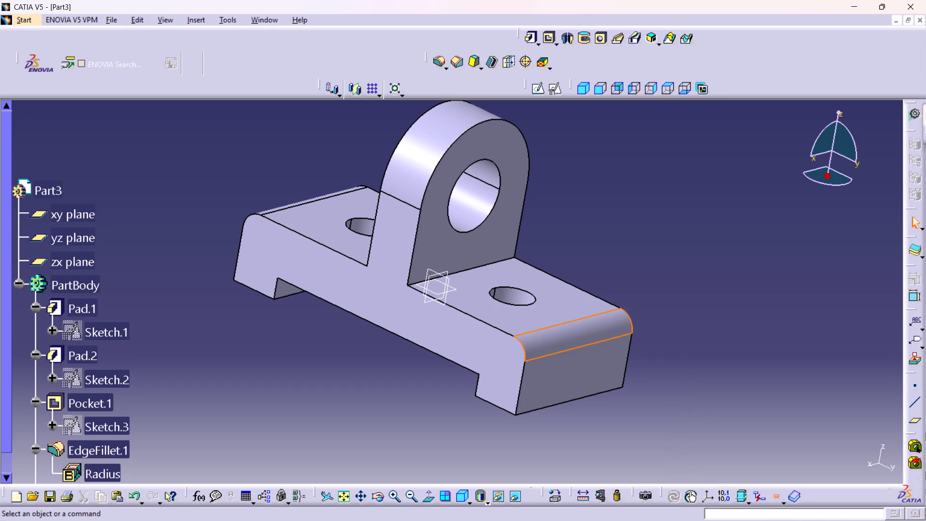
# Fillet the inside edge where the lug meets the base top on the near side with a 5 mm radius.
pyautogui.moveTo(452, 412); pyautogui.dragTo(452, 412, button='middle')
pyautogui.rightClick(452, 412)
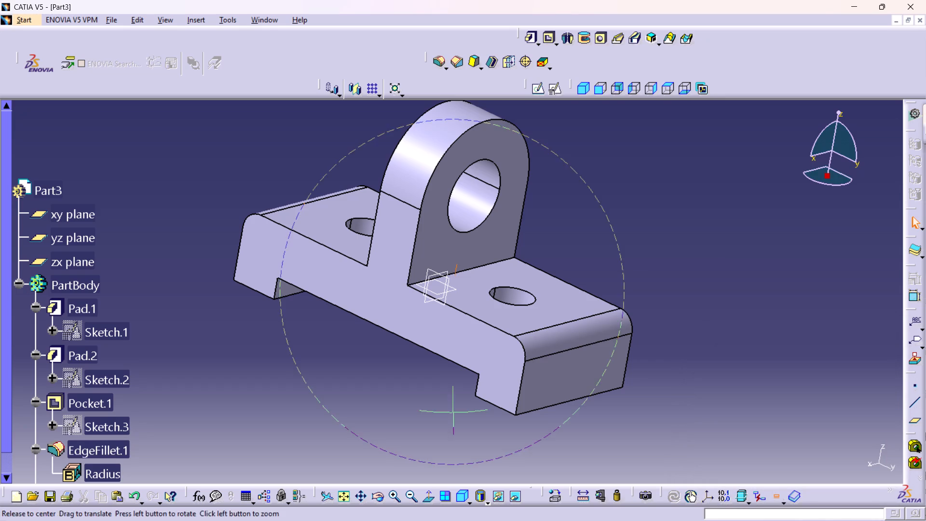
pyautogui.moveTo(452, 412); pyautogui.dragTo(471, 398, button='middle')
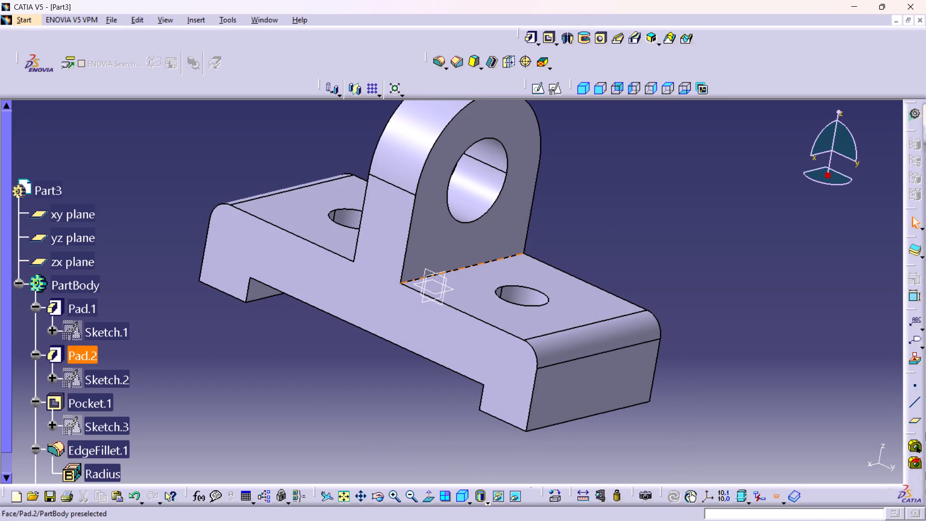
pyautogui.click(469, 266)
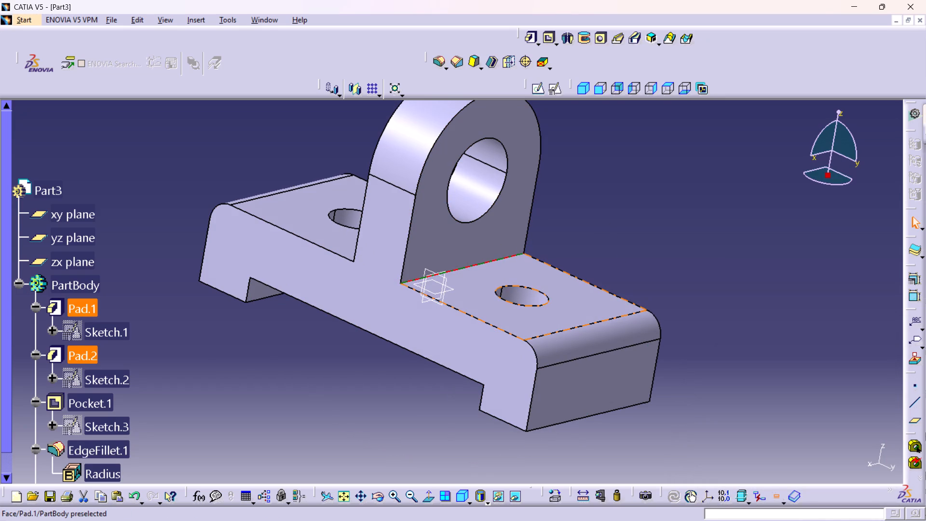
pyautogui.click(442, 61)
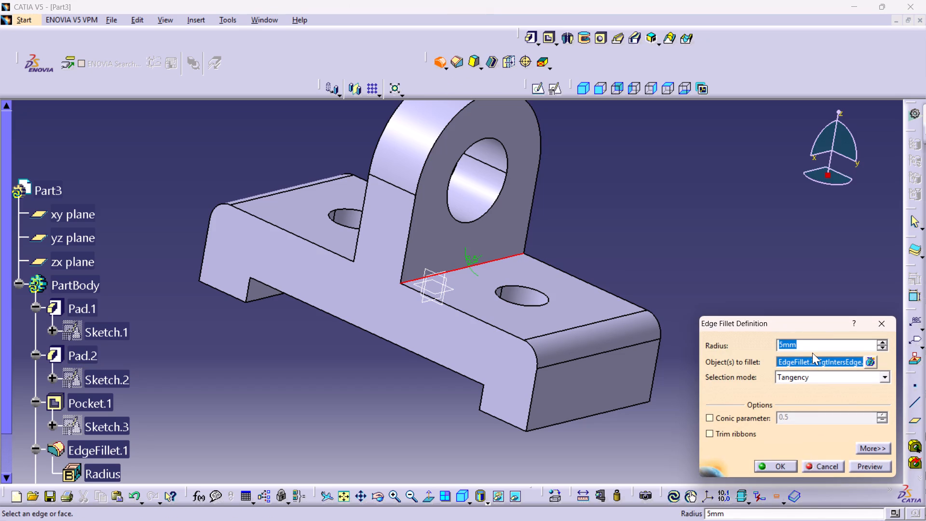
pyautogui.press('Return')
pyautogui.press('Return')
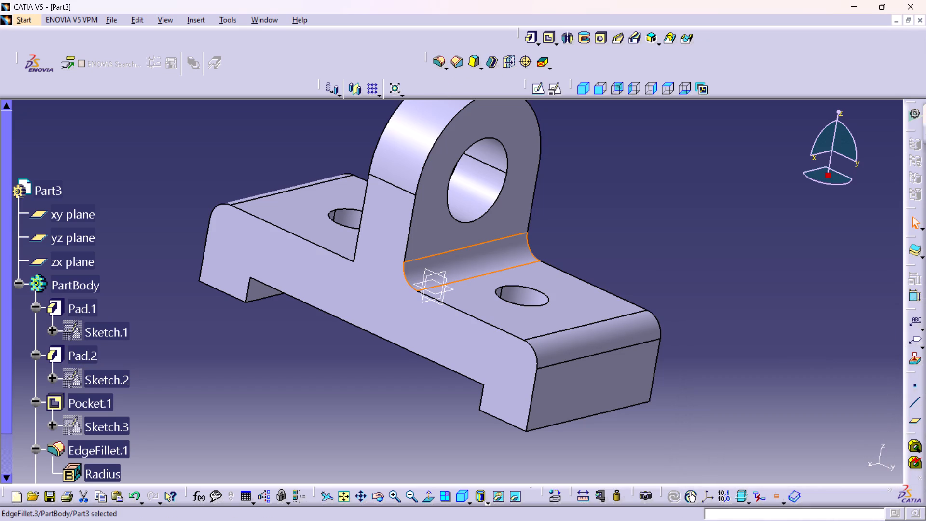
pyautogui.press('Return')
pyautogui.click(651, 265)
# Fillet the matching inside edge between the lug and the base top on the lug's opposite side with a 5 mm radius.
pyautogui.keyDown('shift'); pyautogui.moveTo(351, 323); pyautogui.dragTo(508, 366, button='middle'); pyautogui.keyUp('shift')
pyautogui.keyDown('shift'); pyautogui.moveTo(351, 322); pyautogui.dragTo(485, 333, button='right'); pyautogui.keyUp('shift')
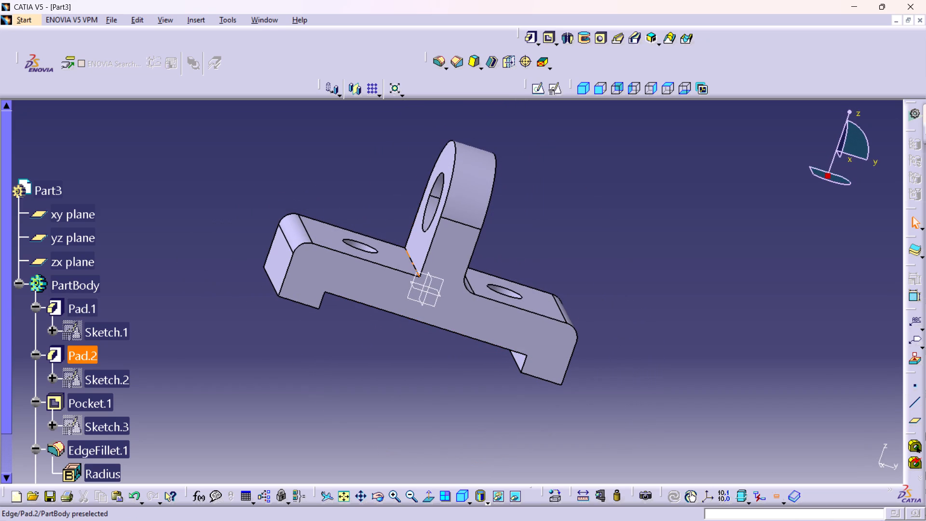
pyautogui.click(413, 262)
pyautogui.click(436, 55)
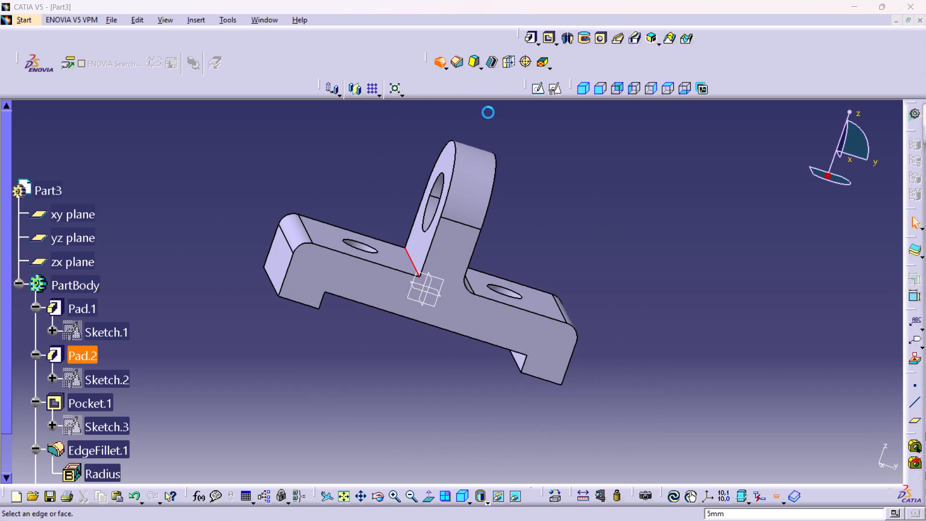
pyautogui.click(776, 468)
pyautogui.click(669, 301)
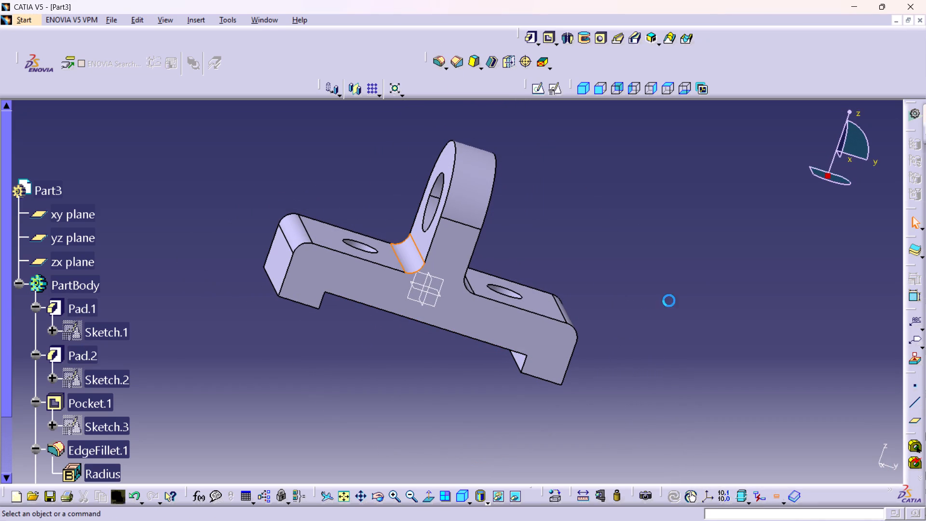
# Examine the bracket from both sides, checking the fillets at the lug's foot and the base ends.
pyautogui.keyDown('ctrl'); pyautogui.moveTo(748, 283); pyautogui.dragTo(732, 293, button='middle'); pyautogui.keyUp('ctrl')
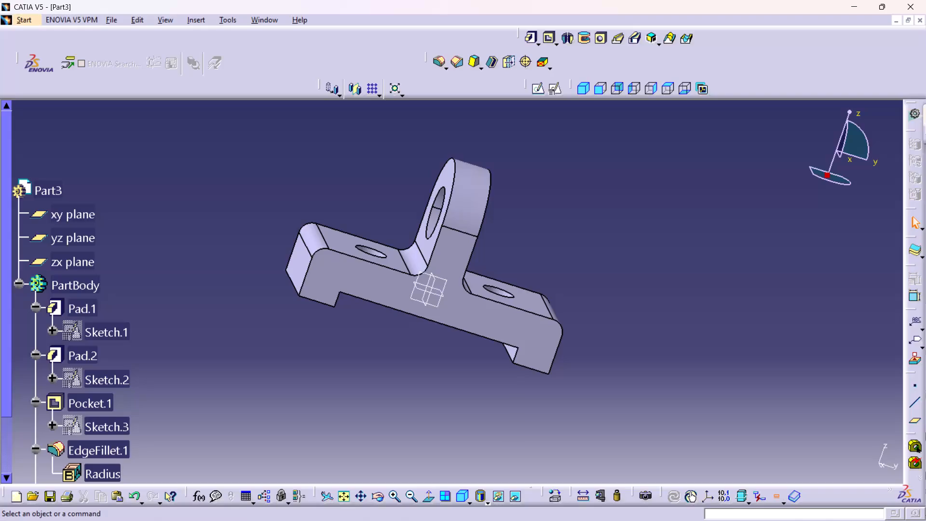
pyautogui.keyDown('ctrl'); pyautogui.moveTo(593, 270); pyautogui.dragTo(418, 268, button='middle'); pyautogui.keyUp('ctrl')
pyautogui.keyDown('ctrl'); pyautogui.moveTo(366, 284); pyautogui.dragTo(282, 272, button='middle'); pyautogui.keyUp('ctrl')
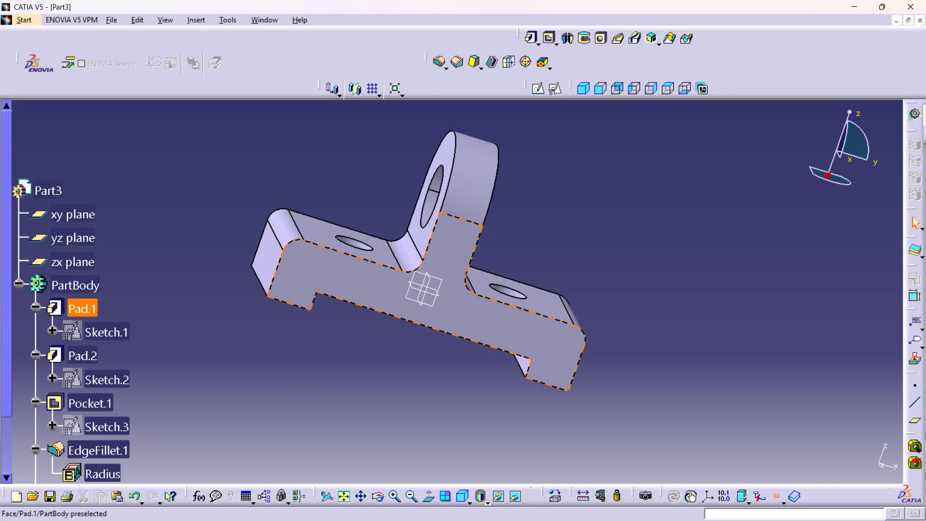
pyautogui.moveTo(567, 343); pyautogui.dragTo(387, 322, button='middle')
pyautogui.keyDown('ctrl'); pyautogui.moveTo(536, 334); pyautogui.dragTo(387, 322, button='right'); pyautogui.keyUp('ctrl')
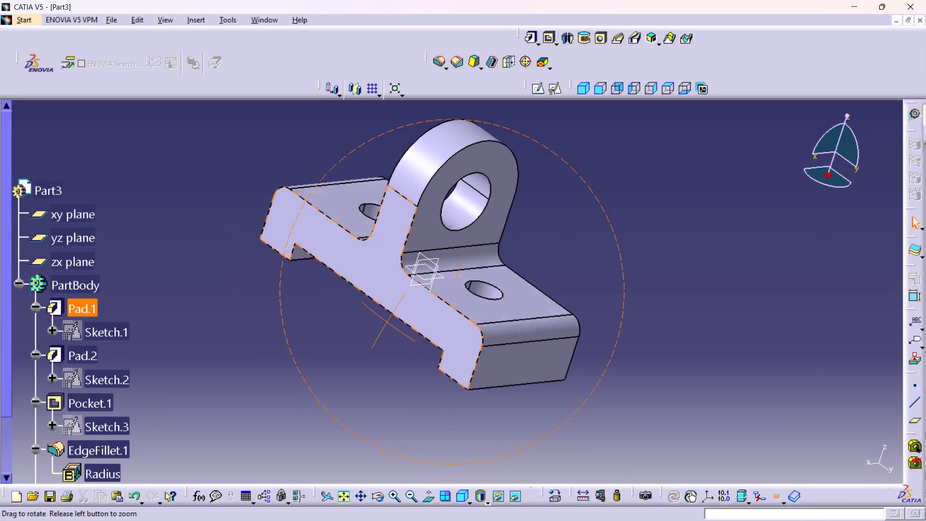
pyautogui.keyDown('ctrl'); pyautogui.moveTo(387, 322); pyautogui.dragTo(388, 296, button='right'); pyautogui.keyUp('ctrl')
pyautogui.moveTo(387, 322); pyautogui.dragTo(384, 291, button='middle')
pyautogui.keyDown('ctrl'); pyautogui.moveTo(246, 212); pyautogui.dragTo(254, 225, button='middle'); pyautogui.keyUp('ctrl')
pyautogui.keyDown('ctrl'); pyautogui.moveTo(299, 230); pyautogui.dragTo(299, 229, button='middle'); pyautogui.keyUp('ctrl')
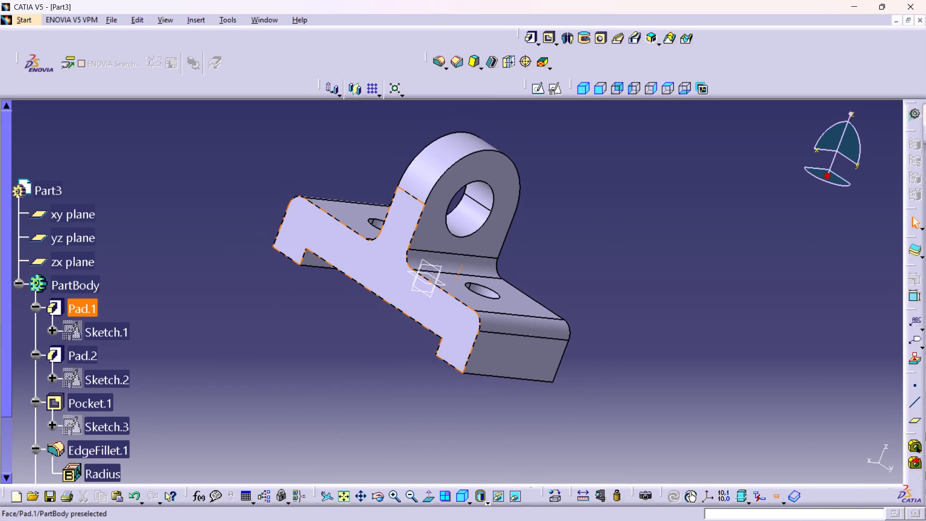
pyautogui.keyDown('ctrl'); pyautogui.moveTo(299, 229); pyautogui.dragTo(273, 297, button='middle'); pyautogui.keyUp('ctrl')
pyautogui.keyDown('ctrl'); pyautogui.moveTo(299, 229); pyautogui.dragTo(273, 297, button='right'); pyautogui.keyUp('ctrl')
pyautogui.keyDown('ctrl'); pyautogui.moveTo(440, 334); pyautogui.dragTo(502, 326, button='middle'); pyautogui.keyUp('ctrl')
pyautogui.keyDown('ctrl'); pyautogui.moveTo(440, 333); pyautogui.dragTo(502, 326, button='right'); pyautogui.keyUp('ctrl')
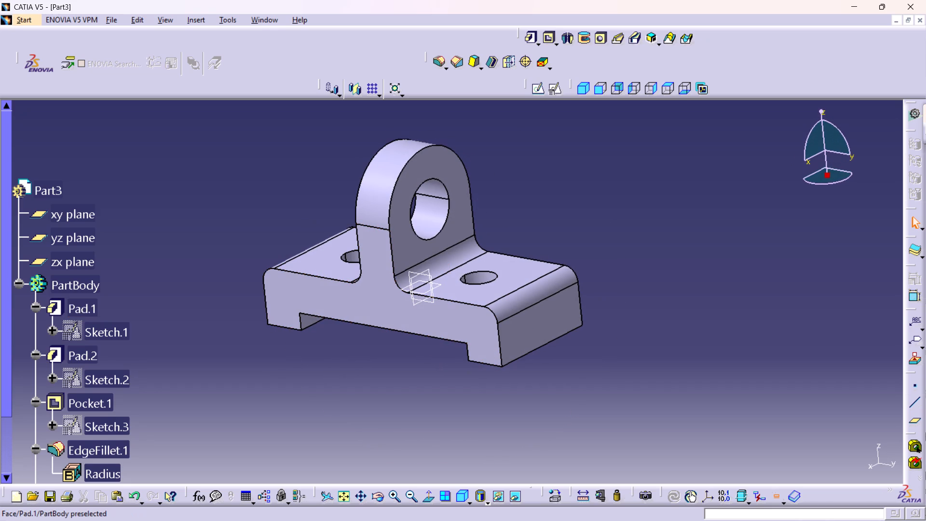
pyautogui.moveTo(551, 312); pyautogui.dragTo(577, 302, button='middle')
pyautogui.moveTo(551, 312); pyautogui.dragTo(577, 302, button='right')
pyautogui.moveTo(656, 257); pyautogui.dragTo(658, 316, button='middle')
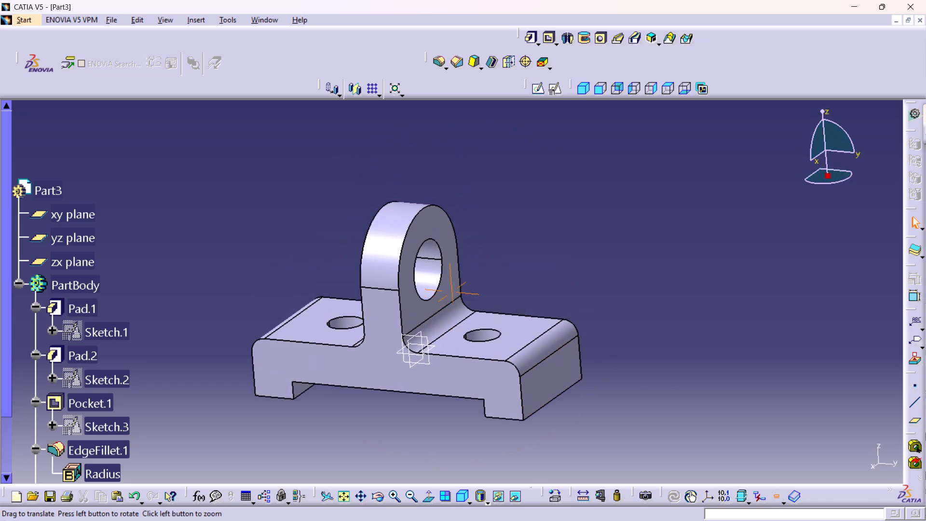
pyautogui.moveTo(658, 316); pyautogui.dragTo(653, 300, button='middle')
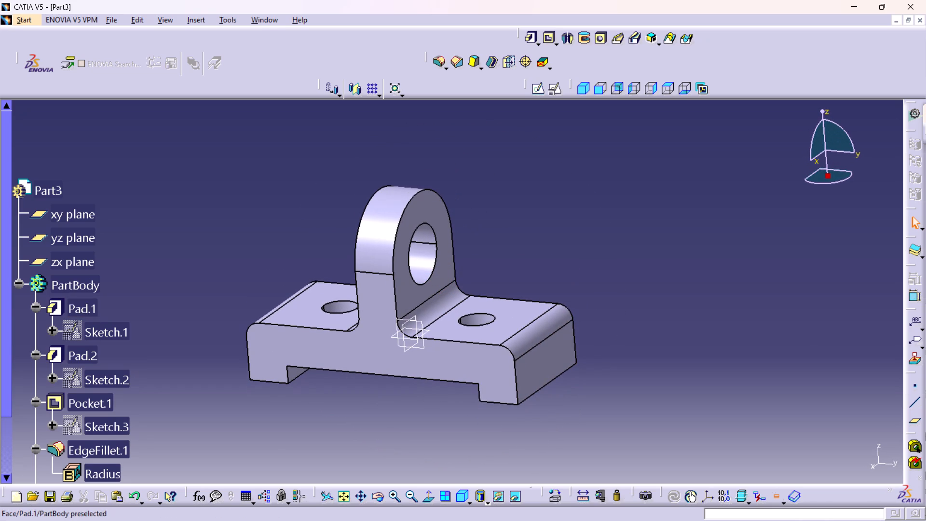
# Show the complete bracket in the standard isometric view, centred at a suitable size.
pyautogui.click(459, 496)
pyautogui.scroll(-1, 586, 400)
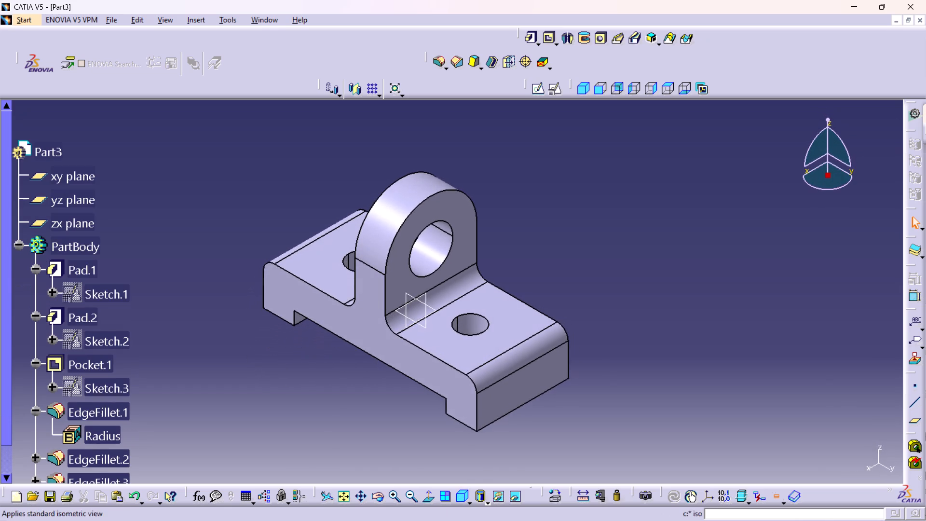
pyautogui.moveTo(586, 400); pyautogui.dragTo(621, 418, button='middle')
pyautogui.rightClick(621, 393)
pyautogui.moveTo(603, 388); pyautogui.dragTo(604, 389, button='middle')
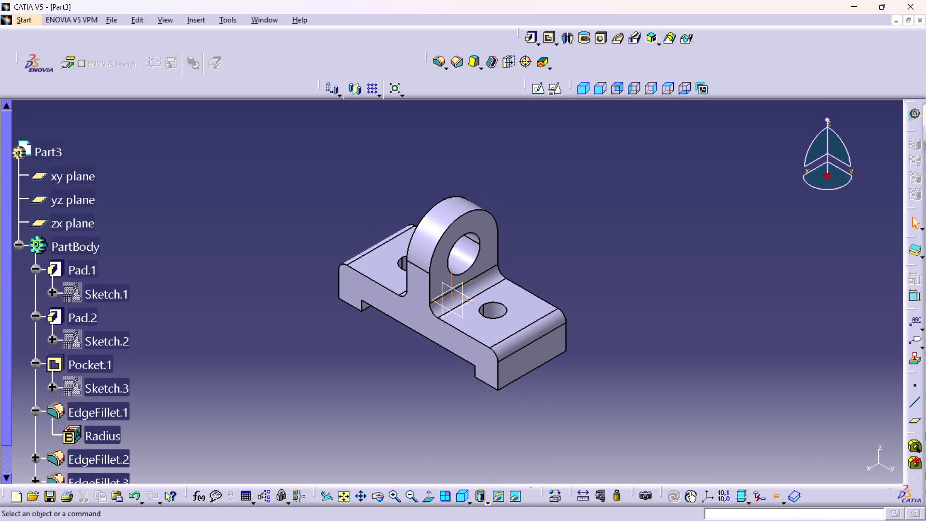
pyautogui.moveTo(604, 389); pyautogui.dragTo(599, 366, button='middle')
pyautogui.rightClick(604, 388)
pyautogui.middleClick(657, 327)
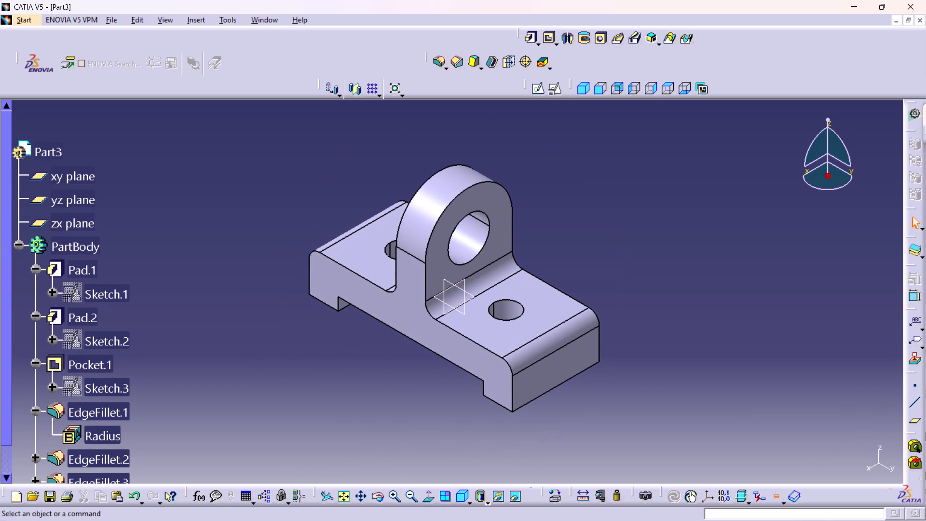
pyautogui.scroll(-2, 313, 354)
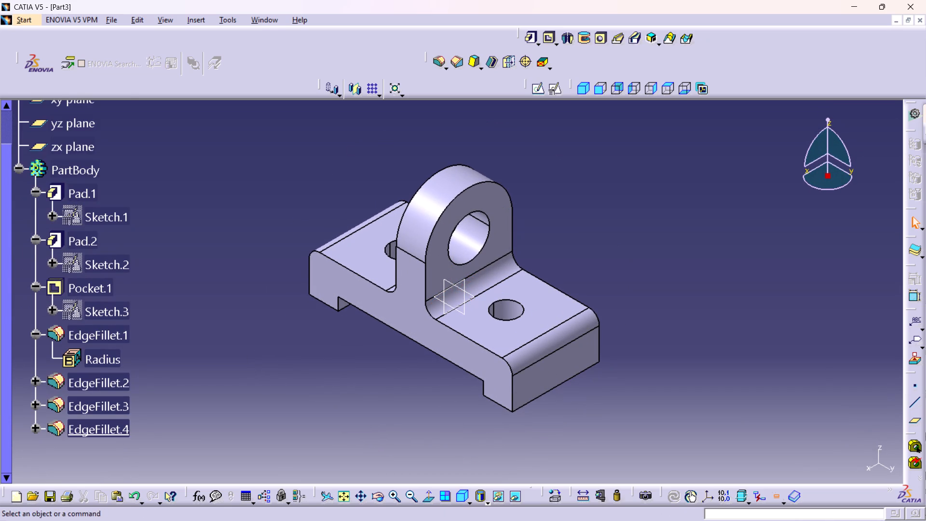
pyautogui.moveTo(649, 288); pyautogui.dragTo(646, 297, button='middle')
# Save the part as a CATPart named 7 in the CATIA folder.
pyautogui.hotkey('ctrl', 's')
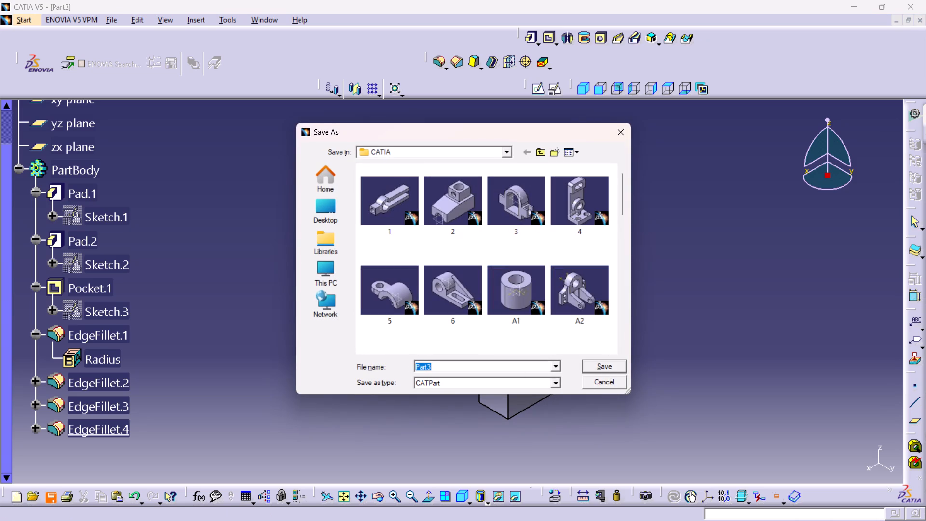
pyautogui.press('7')
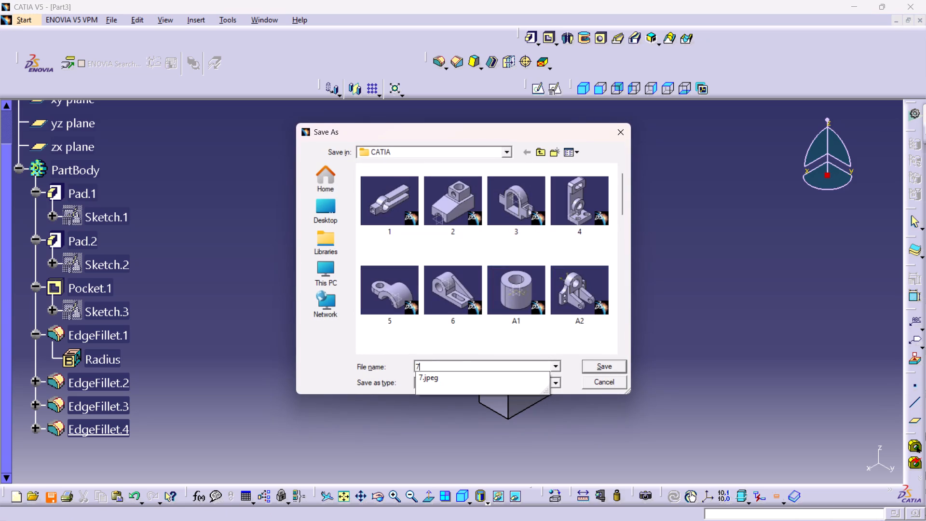
pyautogui.press('Return')
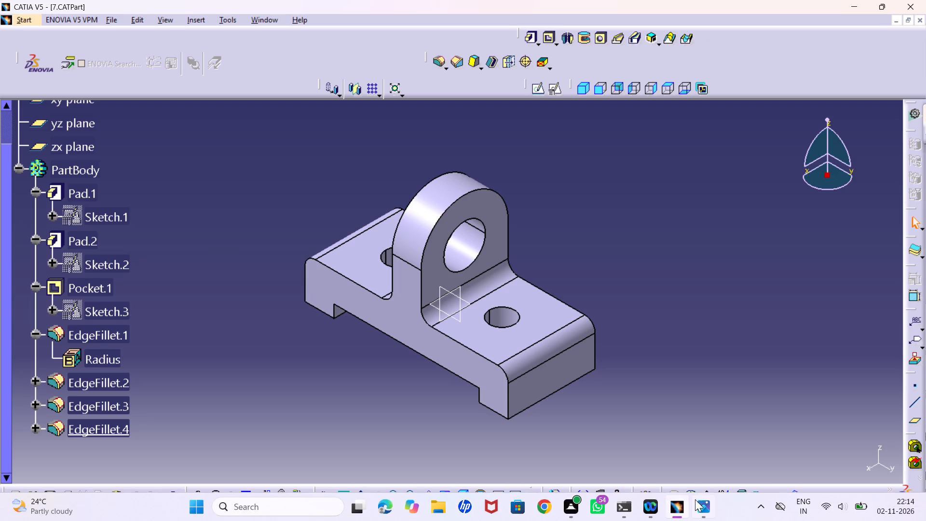
# Print the whole document with Microsoft Print to PDF, fitted in the page, and save the PDF as 7 in the CATIA folder.
pyautogui.hotkey('ctrl', 'p')
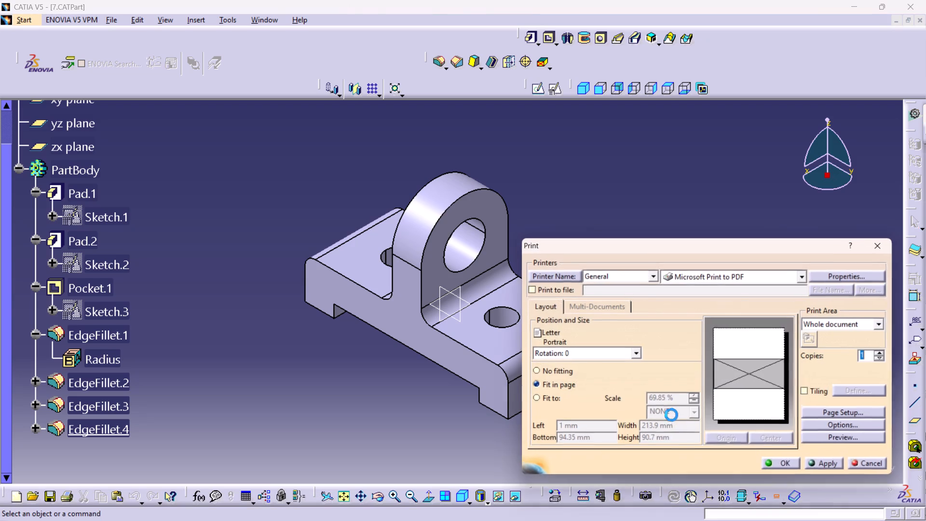
pyautogui.click(784, 463)
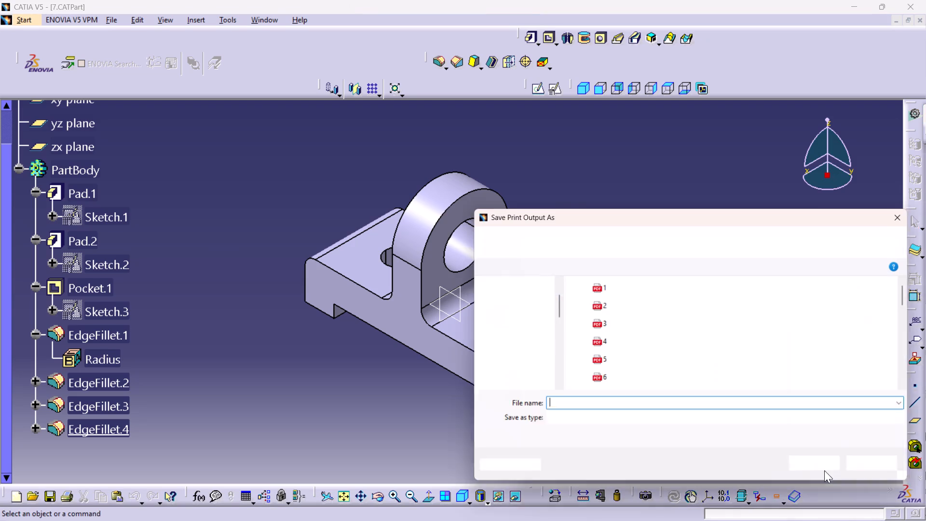
pyautogui.press('7')
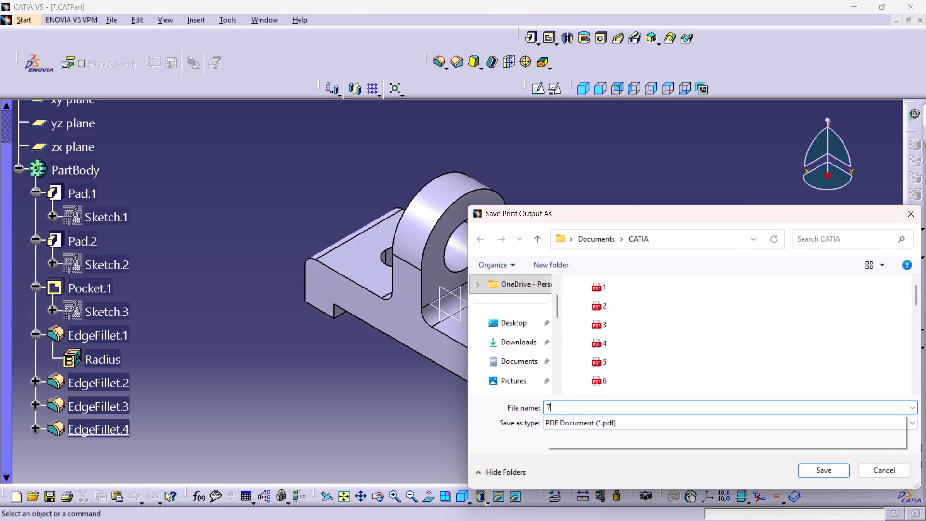
pyautogui.click(823, 467)
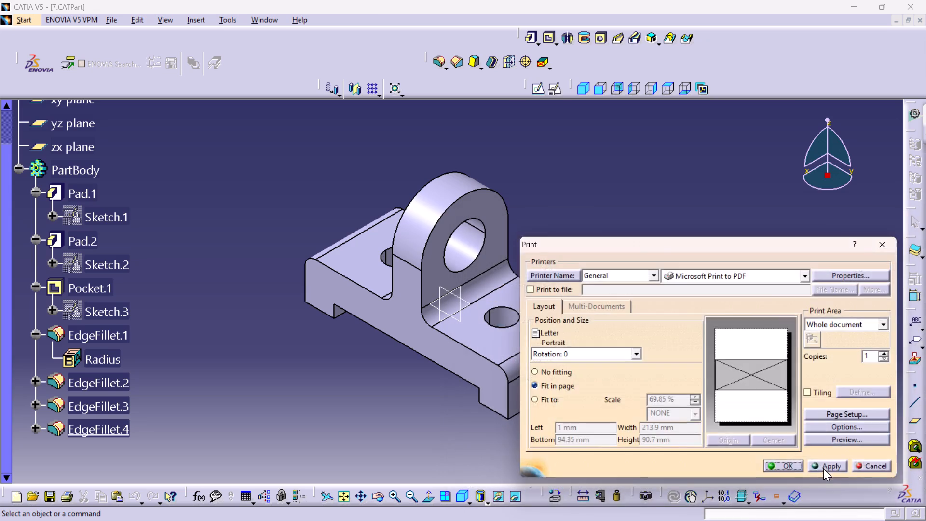